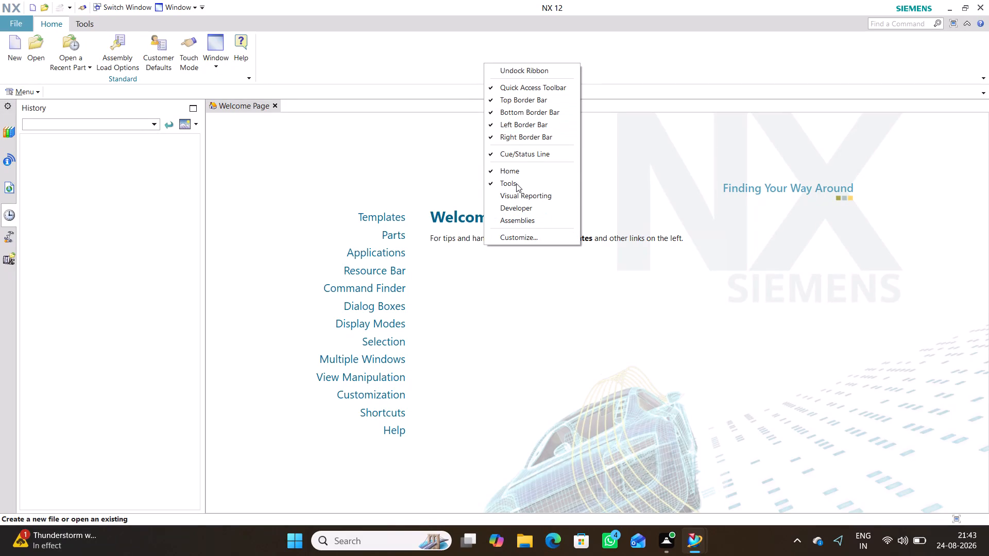
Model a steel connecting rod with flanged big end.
Add the Developer command set to the ribbon.
left_click(518, 204)
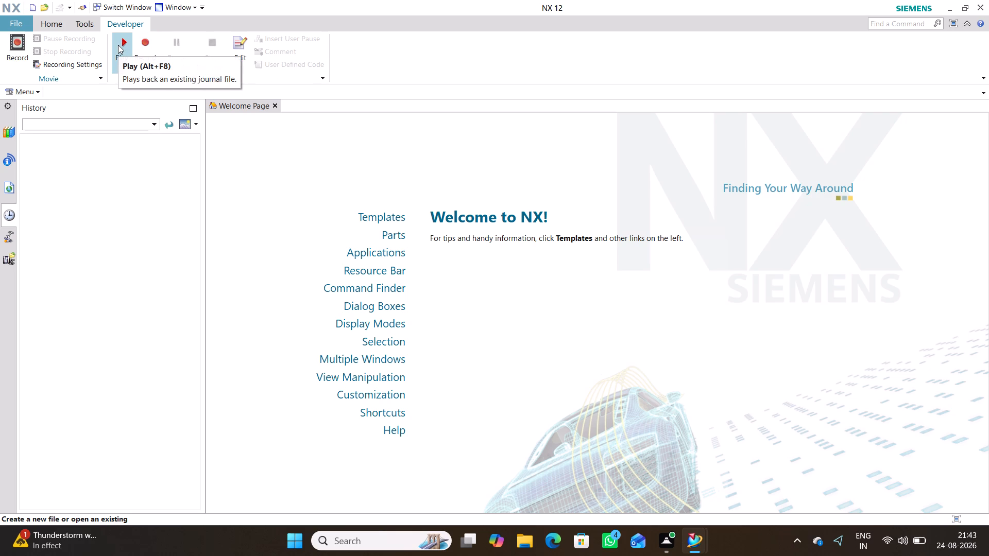
Begin a journal recording and browse to the Intern projects folder on the Desktop for its file.
left_click(144, 44)
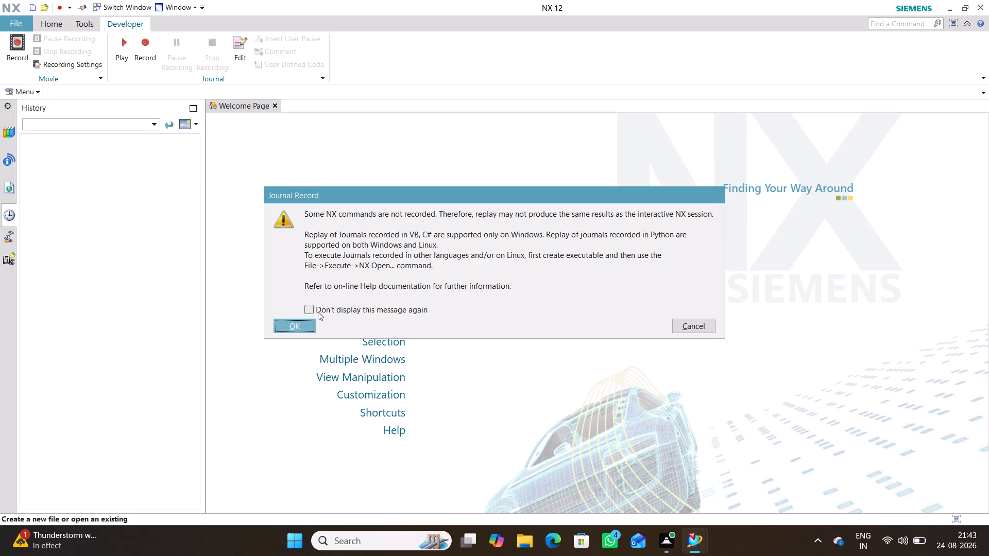
left_click(302, 326)
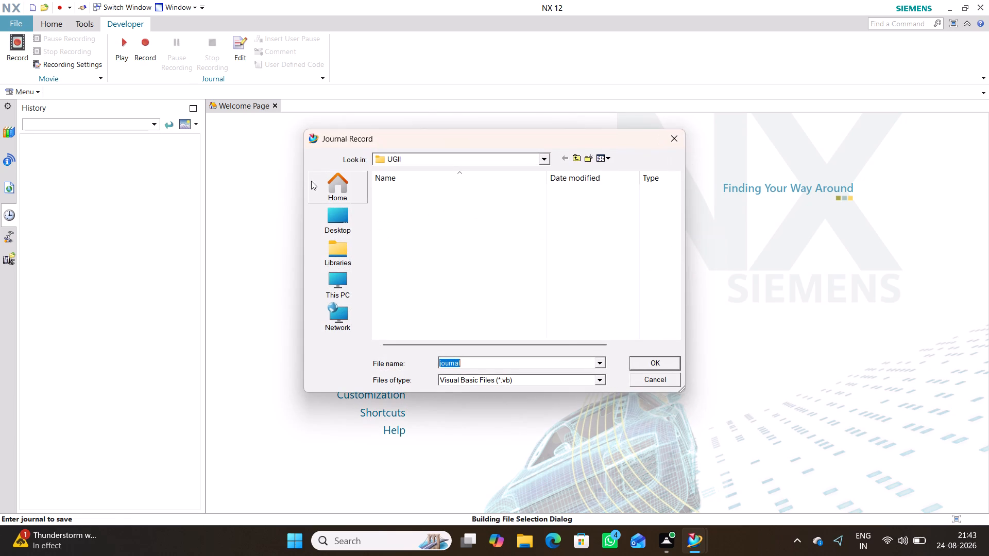
left_click(340, 220)
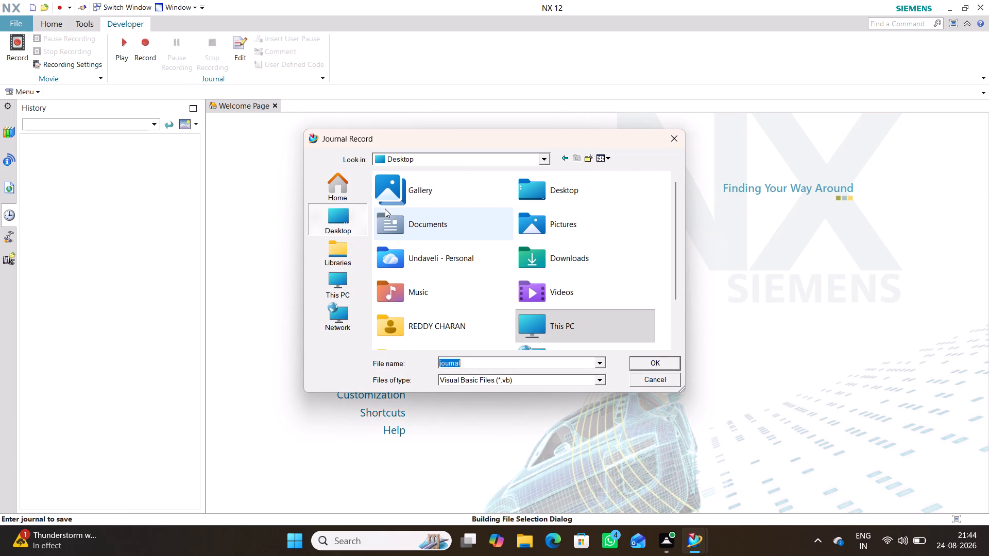
scroll(404, 227, "down", 10)
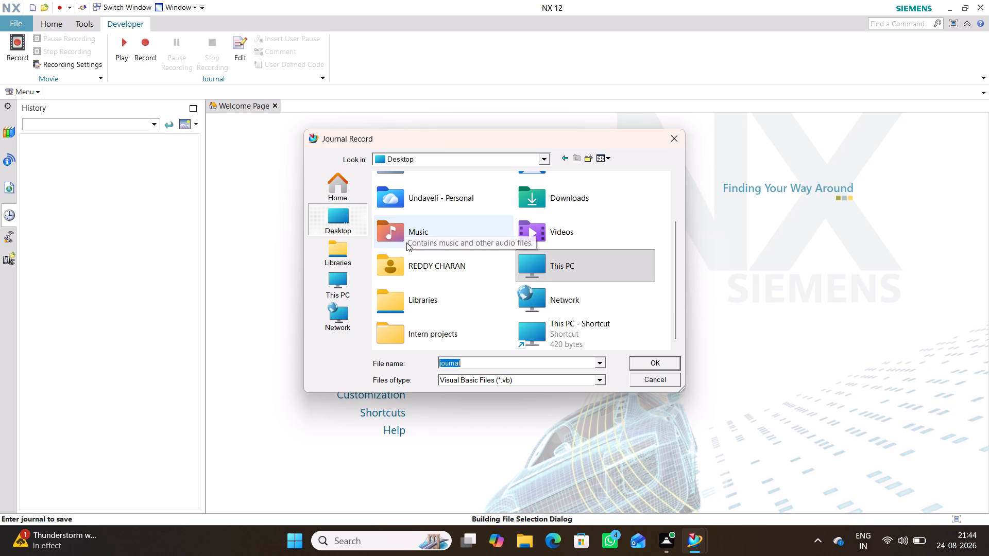
scroll(406, 242, "down", 2)
left_click(444, 336)
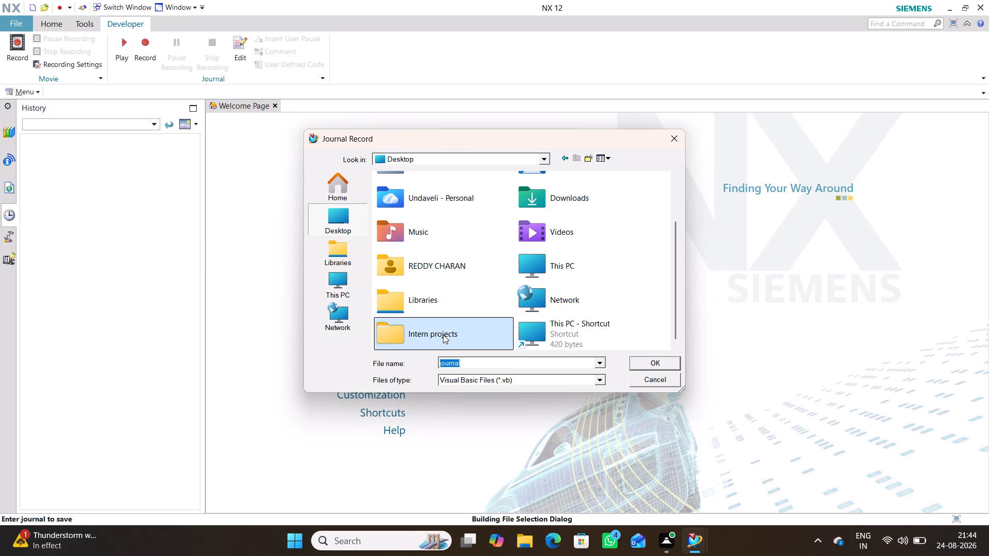
double_click(443, 335)
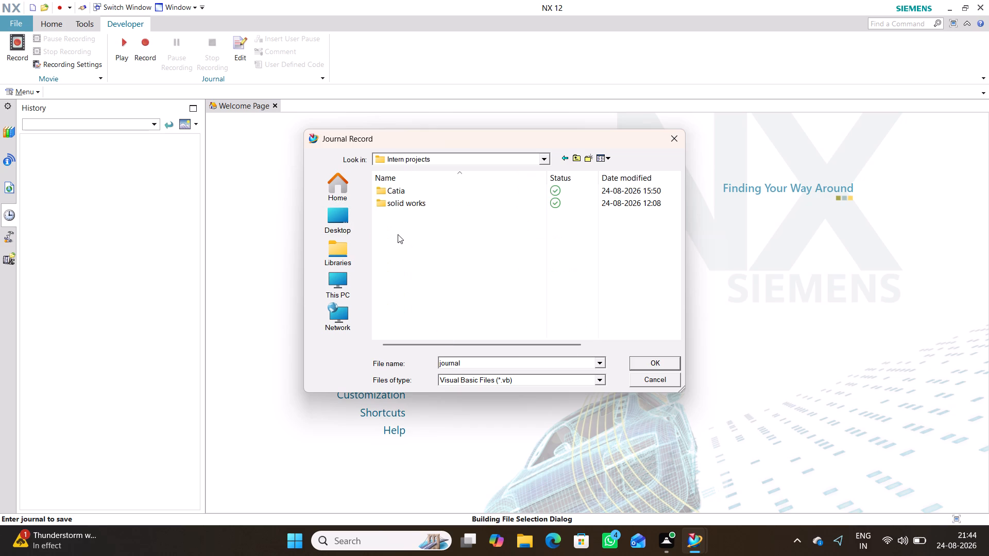
Create a new folder named "NX cad" inside the Intern projects folder.
left_click(587, 156)
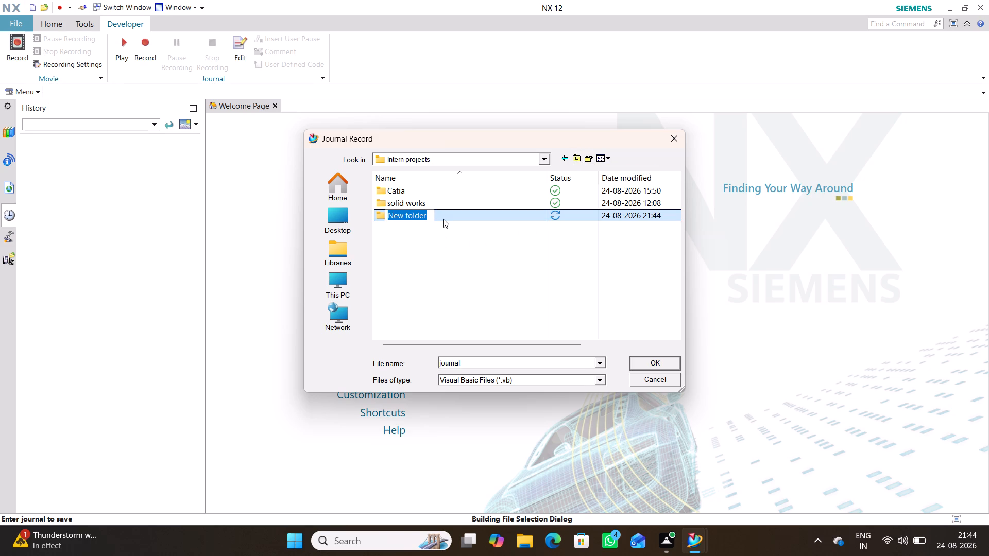
type("nc")
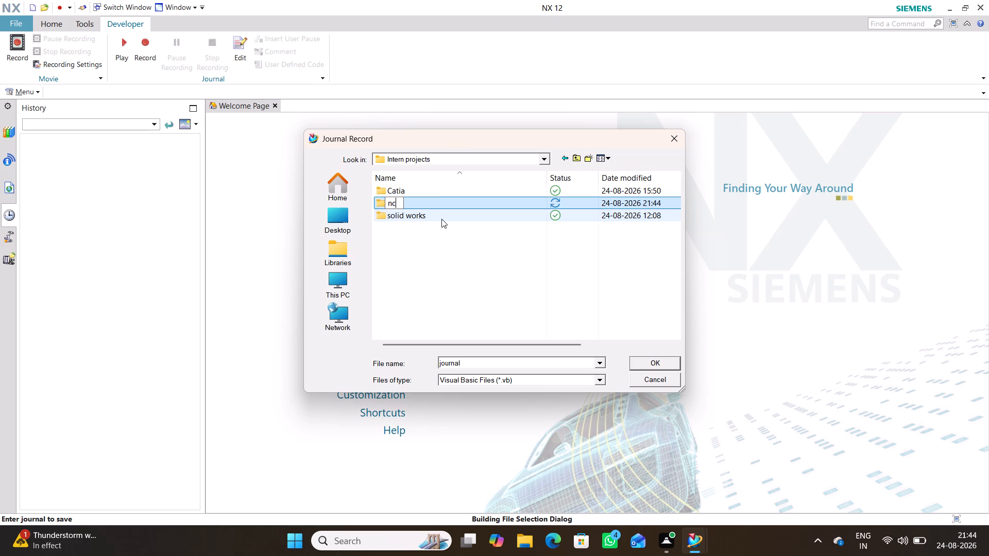
key("BackSpace")
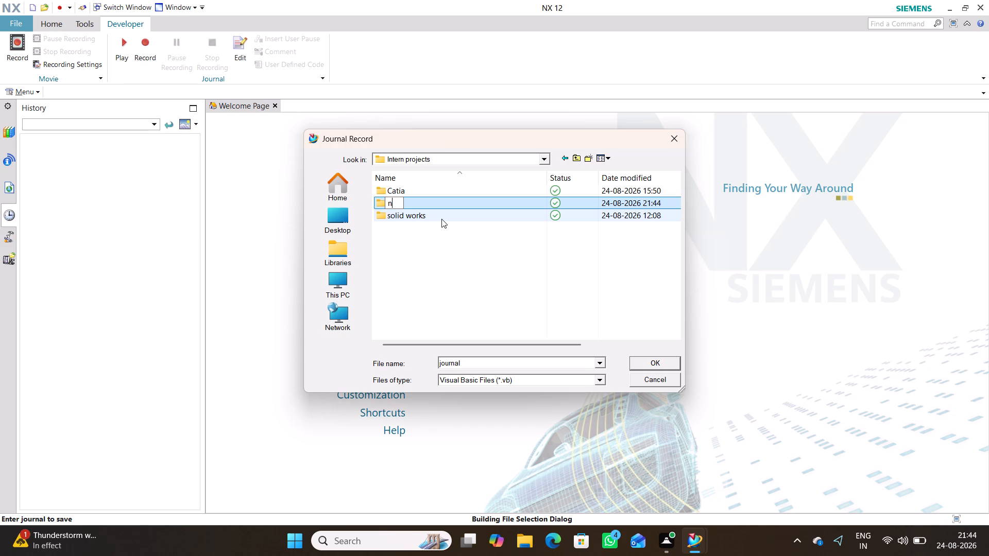
key("BackSpace")
type("NX")
key("space")
type("cad")
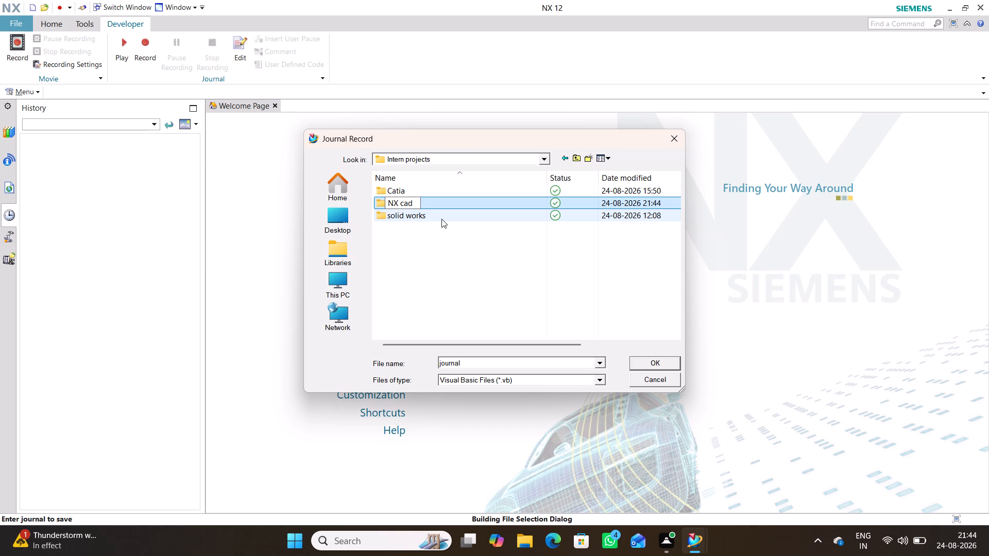
key("Return")
left_click(445, 283)
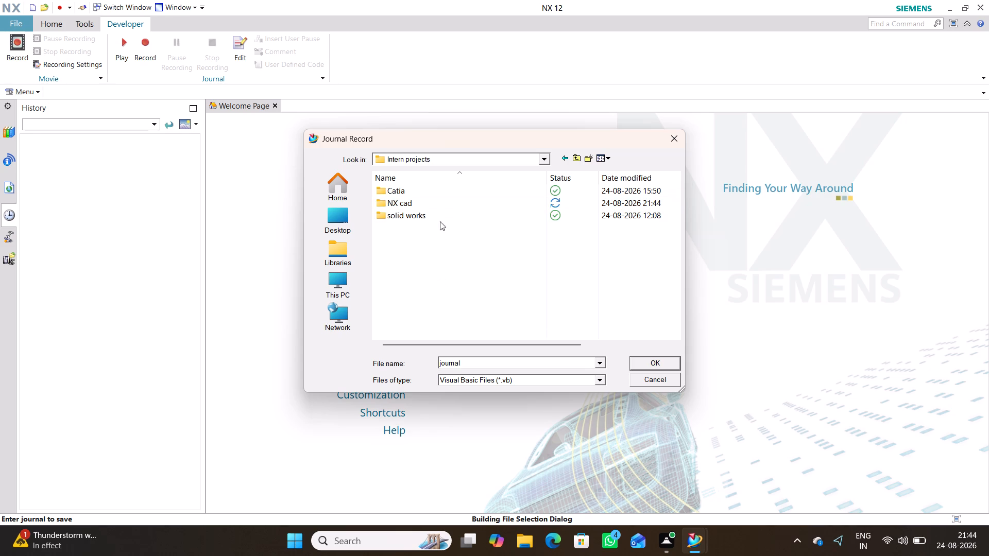
Start the journal recording as a Visual Basic file named "journal" in the NX cad folder.
double_click(436, 205)
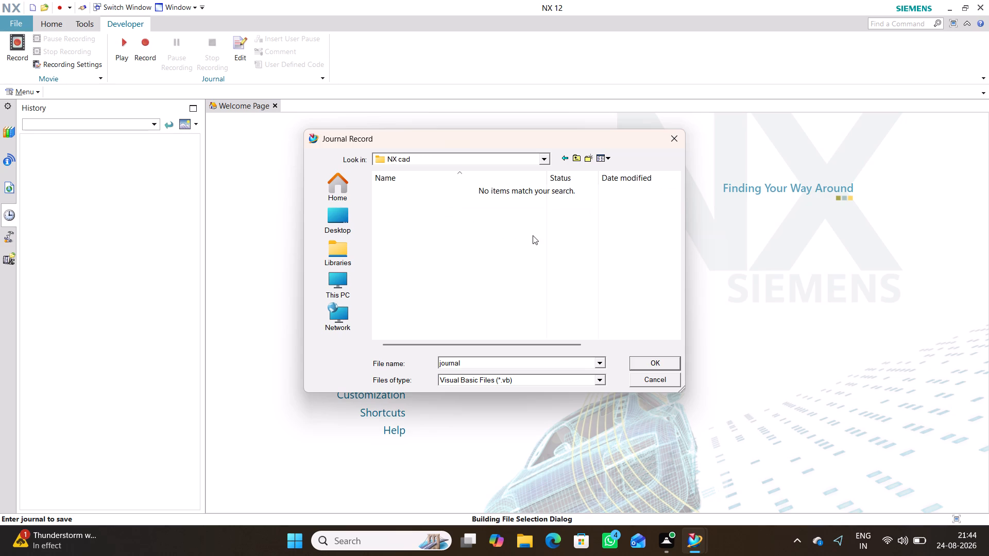
left_click(645, 360)
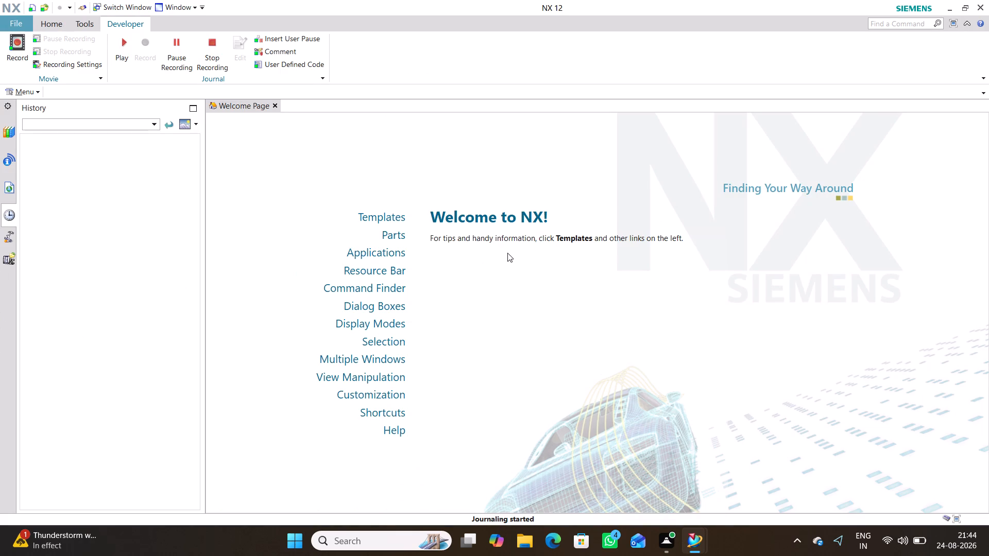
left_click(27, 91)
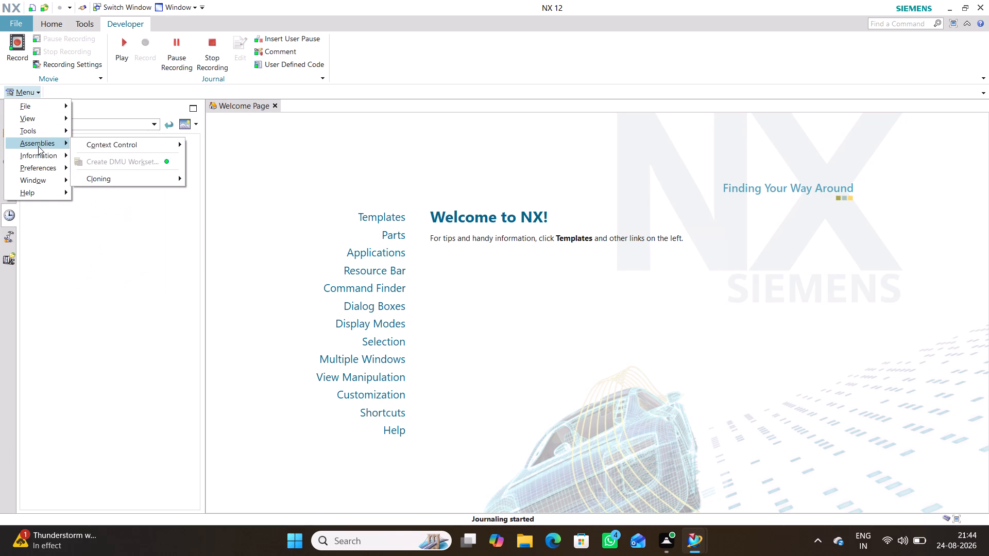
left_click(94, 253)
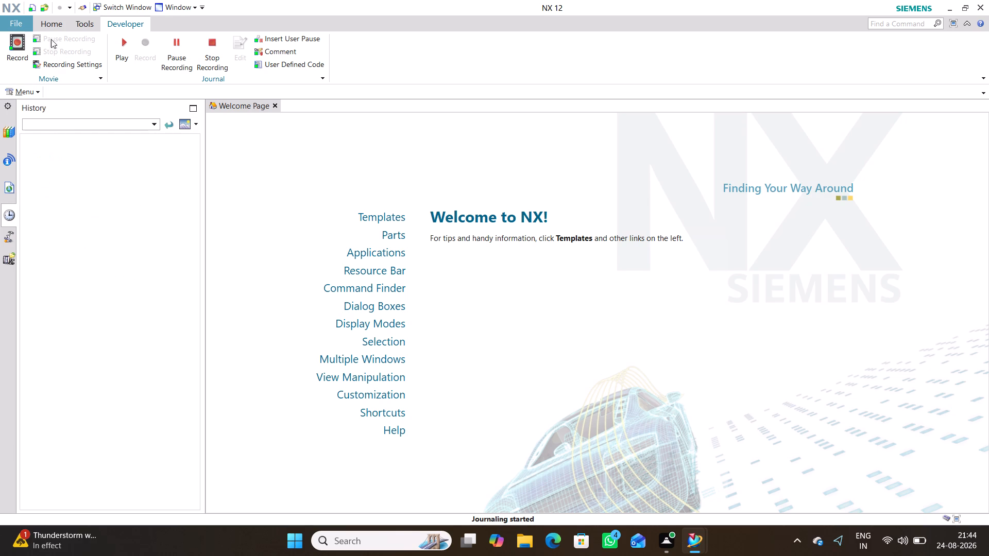
Start creating a new file.
left_click(49, 26)
left_click(36, 91)
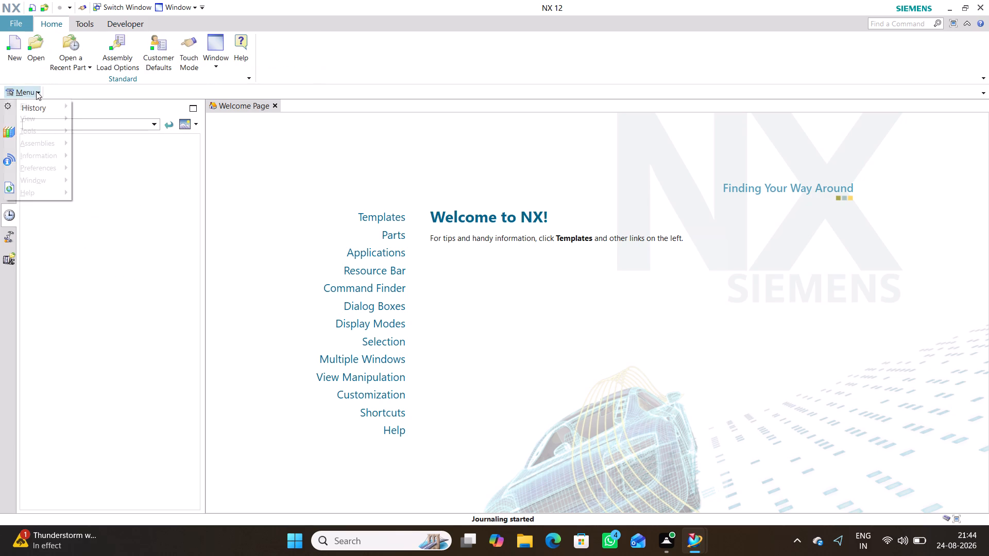
left_click(11, 55)
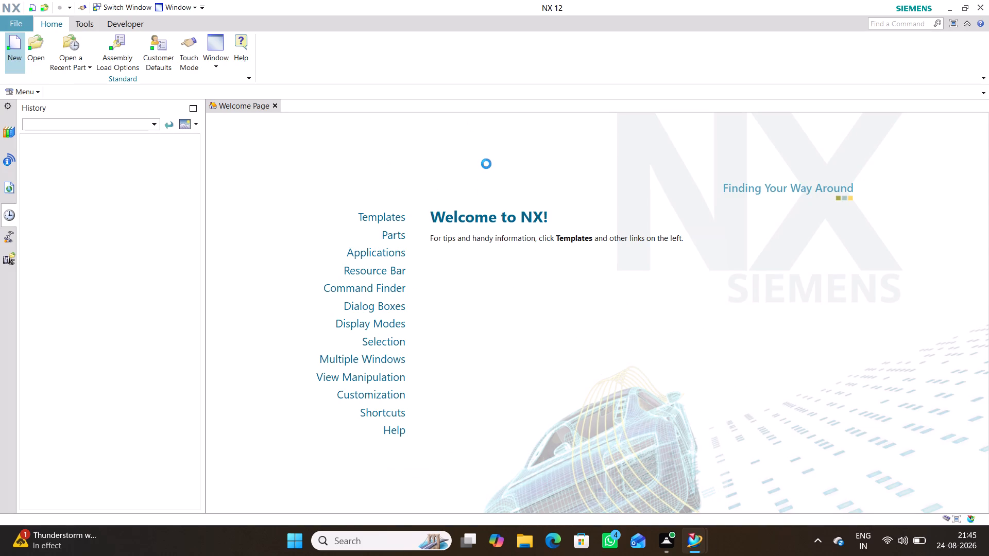
right_click(486, 164)
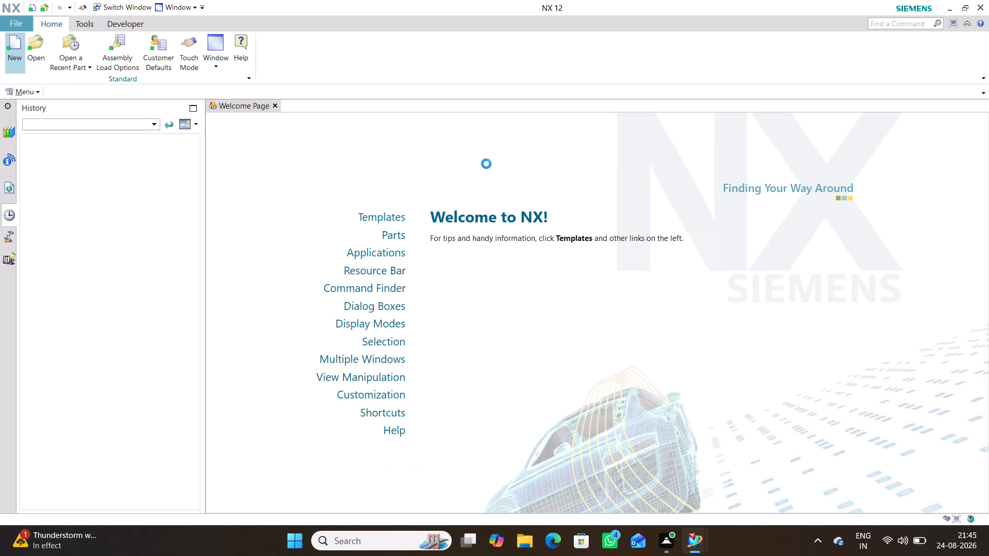
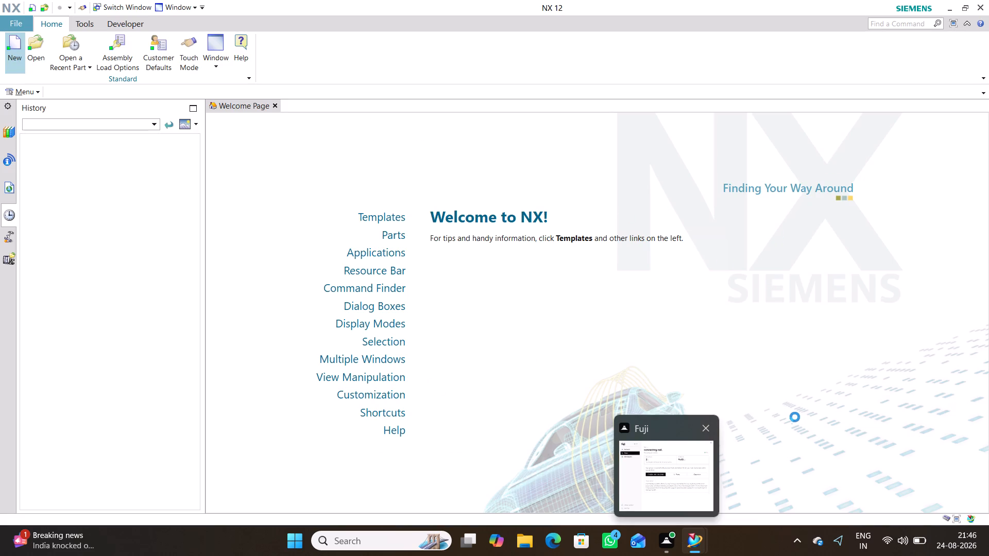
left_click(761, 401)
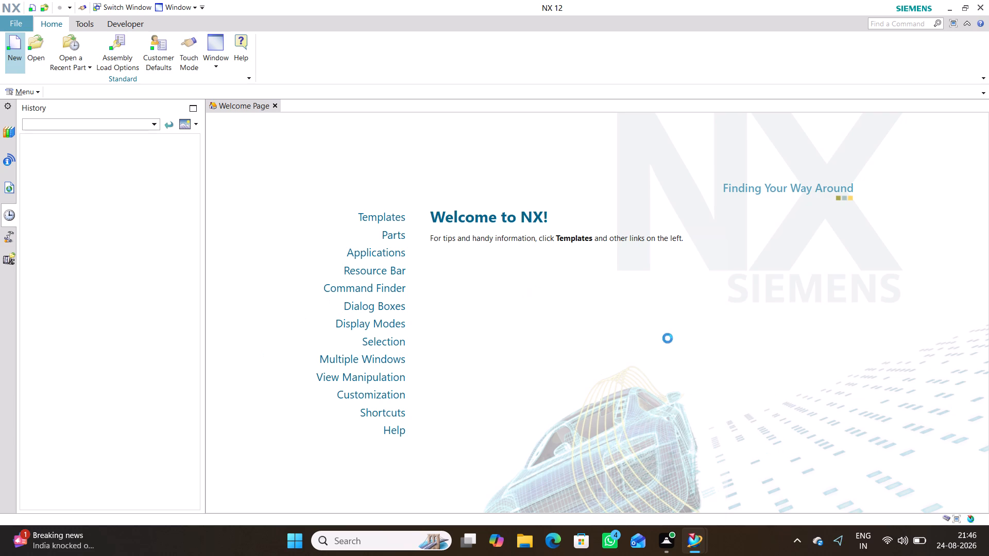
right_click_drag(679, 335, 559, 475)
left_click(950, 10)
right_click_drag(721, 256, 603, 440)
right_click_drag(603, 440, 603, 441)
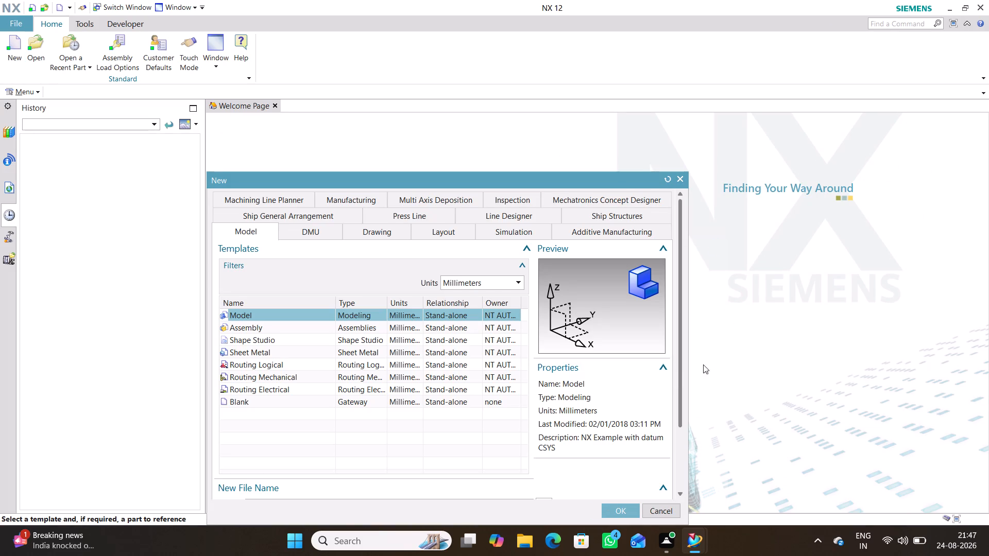
Keep the millimetre Model template for the new file and name it "Connecting rod".
scroll(537, 385, "down", 2)
scroll(396, 369, "up", 3)
left_click(271, 234)
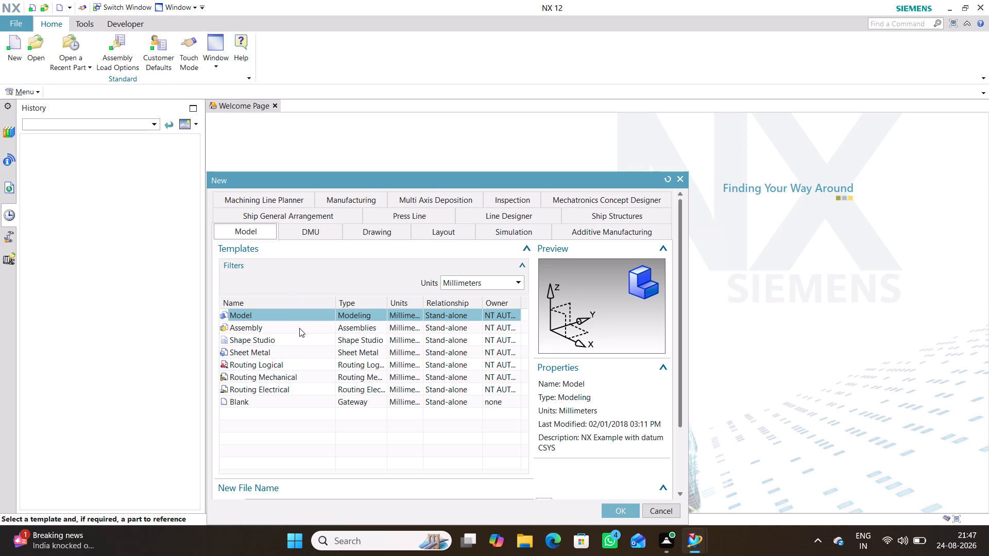
scroll(512, 430, "down", 2)
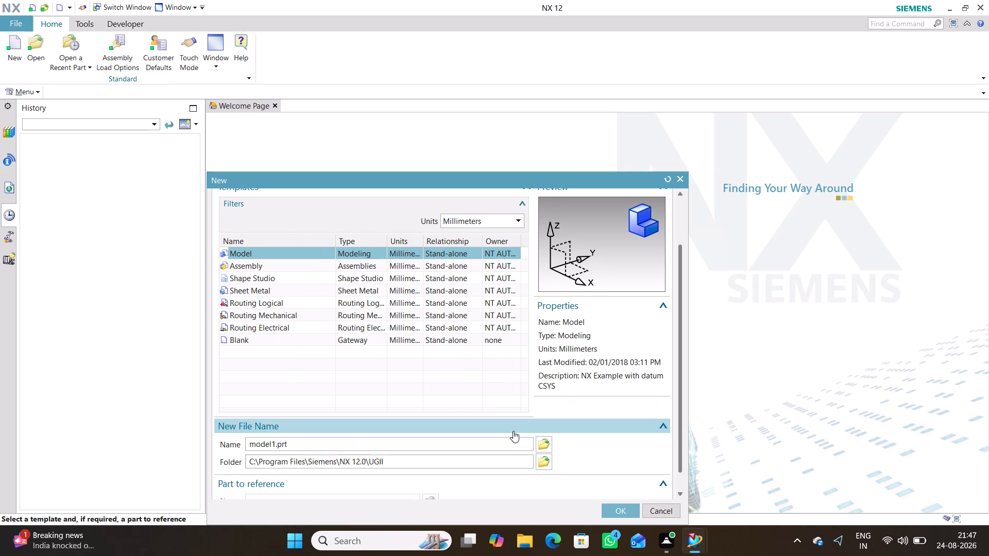
scroll(513, 429, "down", 2)
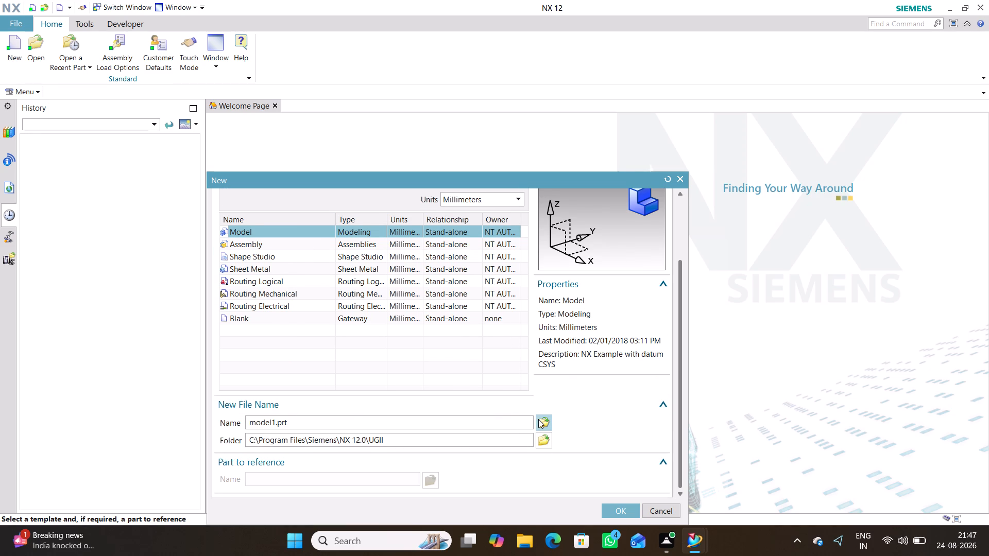
left_click_drag(306, 426, 298, 426)
left_click_drag(298, 426, 235, 424)
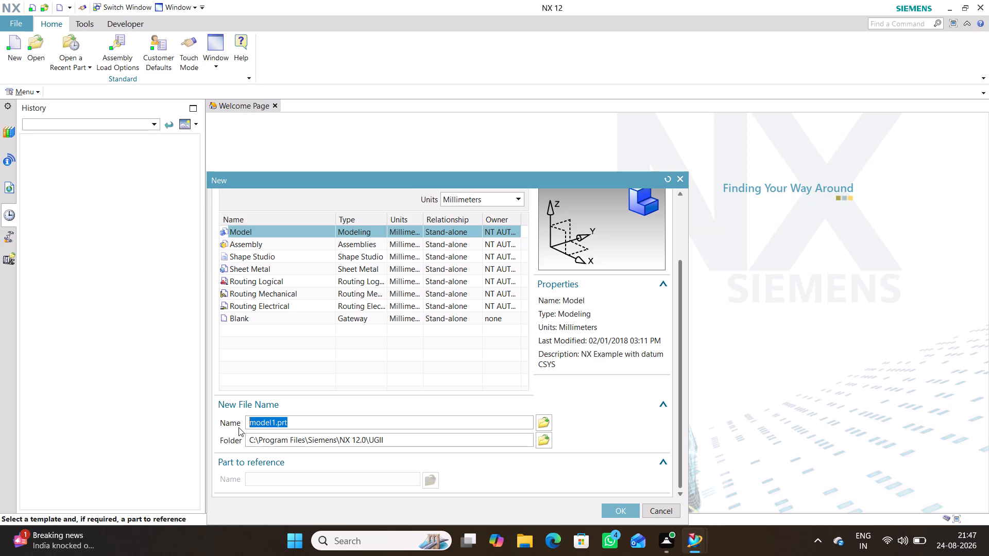
type("Co")
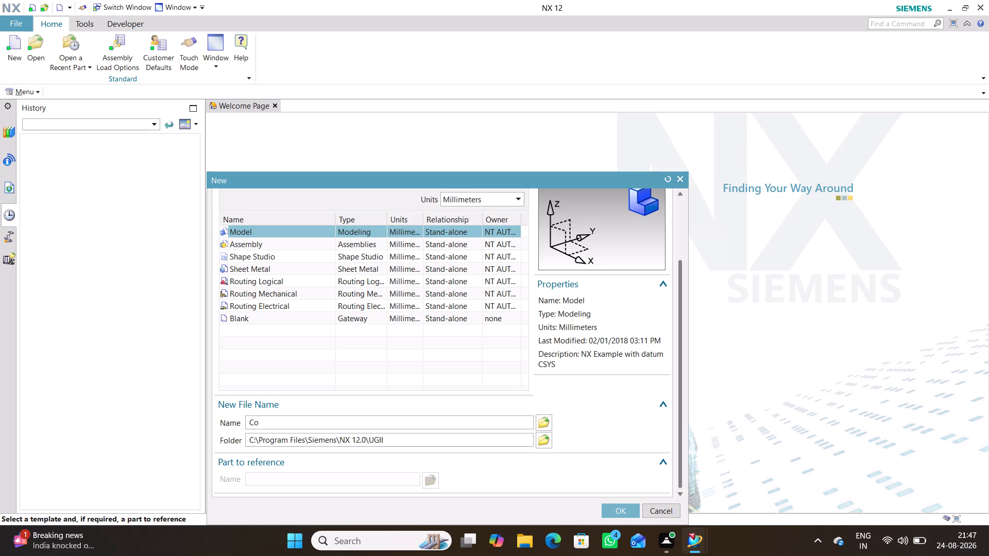
type("nnecting")
key("space")
type("rod")
Set the new part's folder to NX cad inside Intern projects on the Desktop and create the part.
left_click(548, 442)
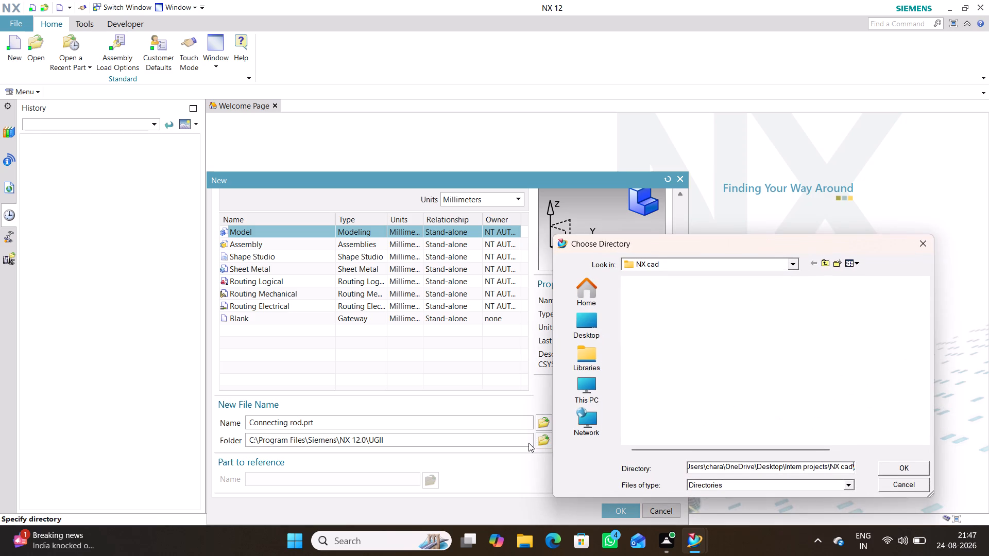
left_click(586, 328)
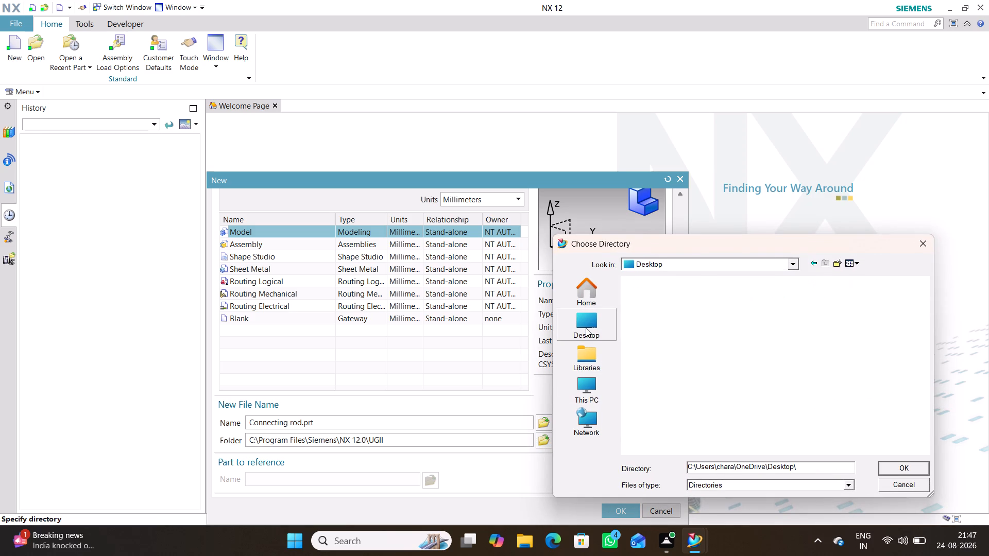
scroll(660, 412, "down", 6)
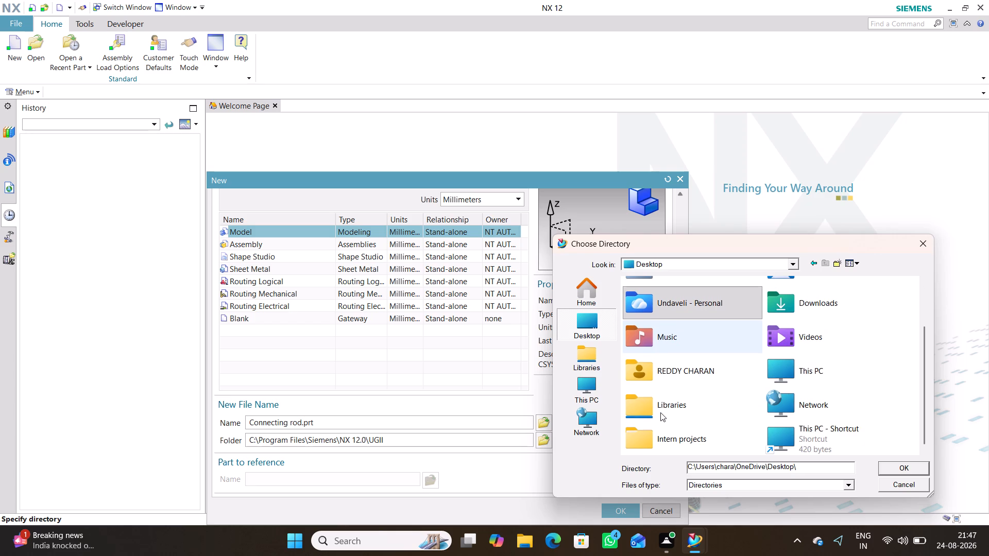
scroll(660, 412, "down", 3)
scroll(754, 402, "down", 4)
double_click(690, 440)
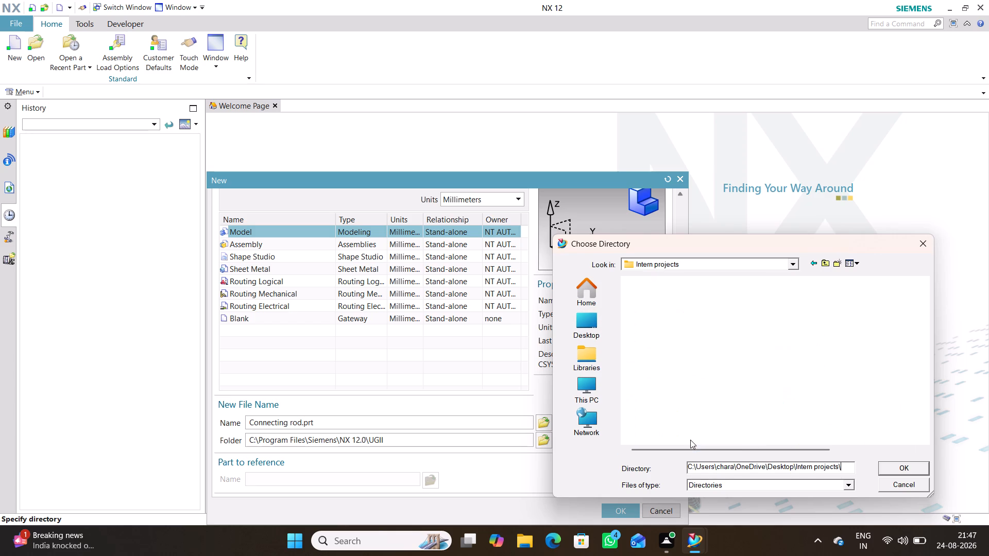
double_click(657, 309)
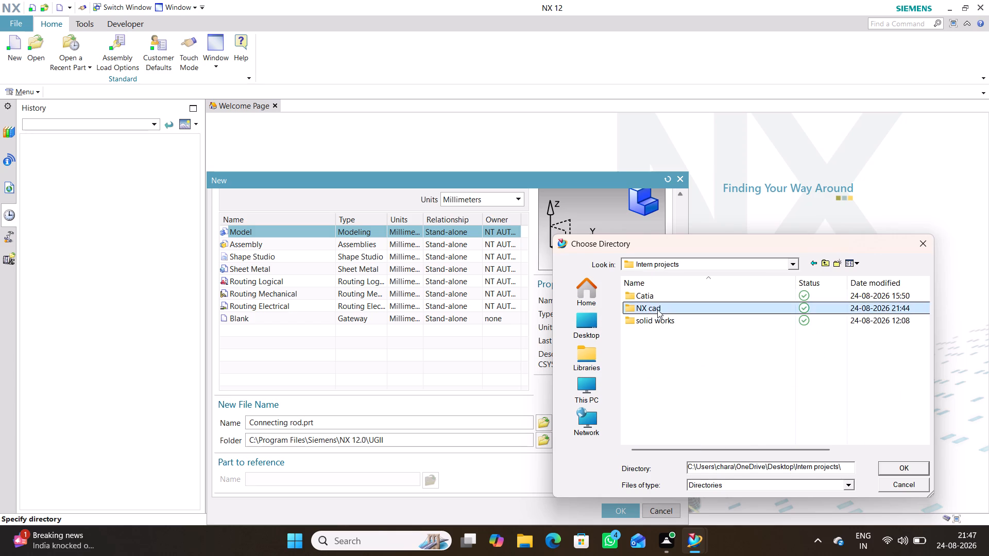
left_click(906, 465)
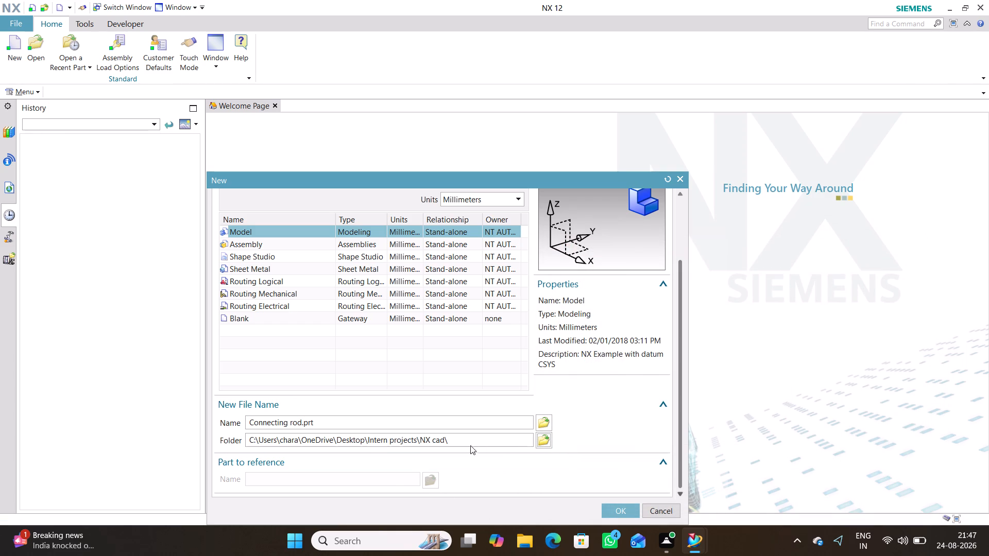
left_click(620, 512)
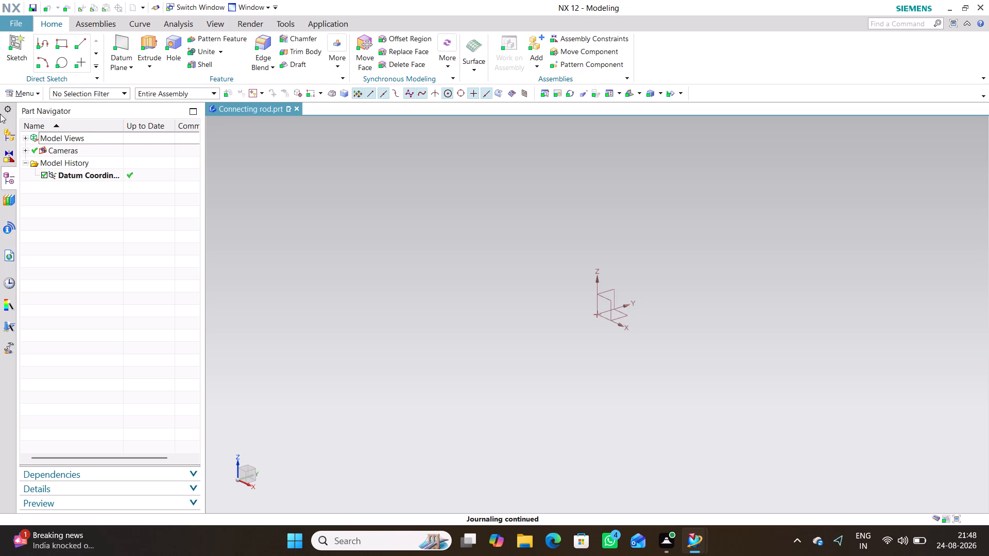
Start a new sketch in the Sketch in Task Environment.
left_click(35, 95)
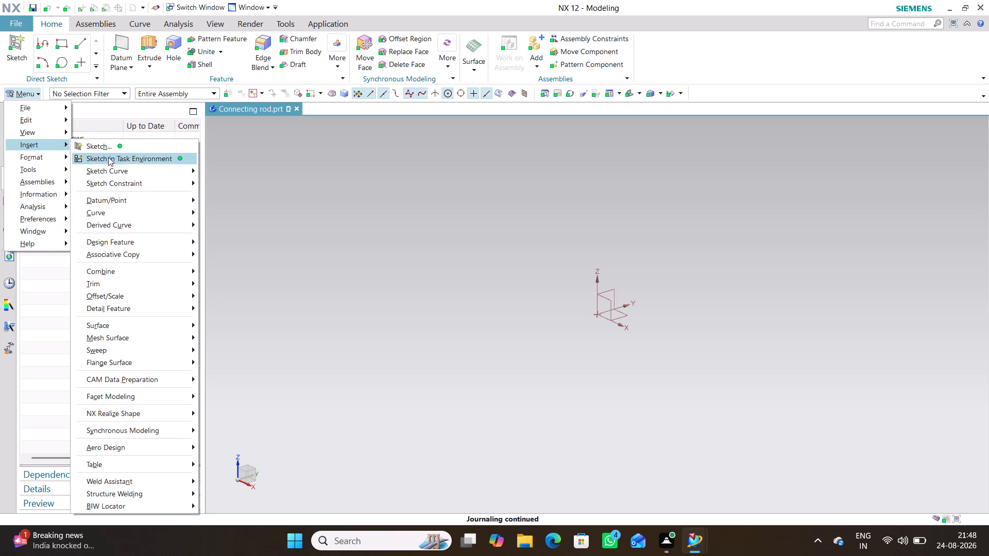
left_click(108, 157)
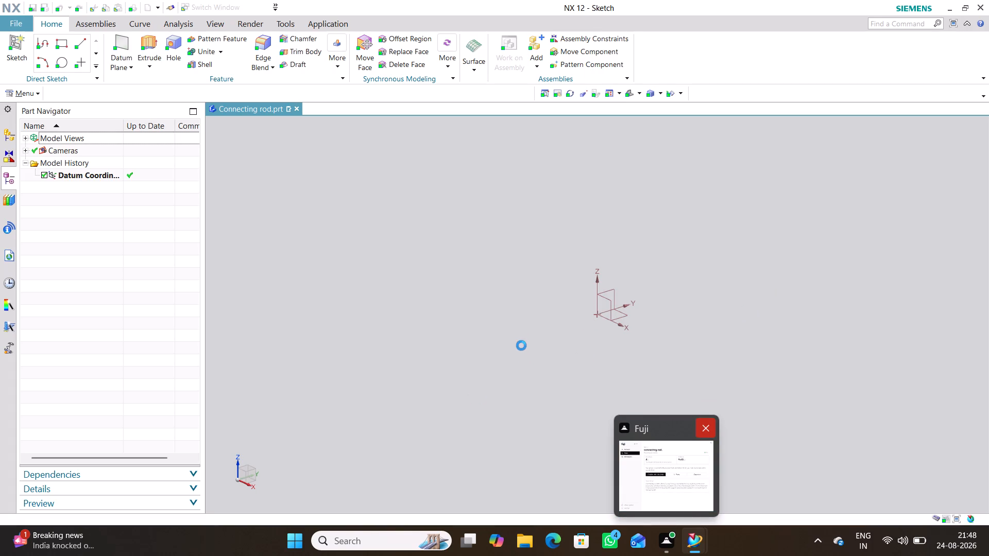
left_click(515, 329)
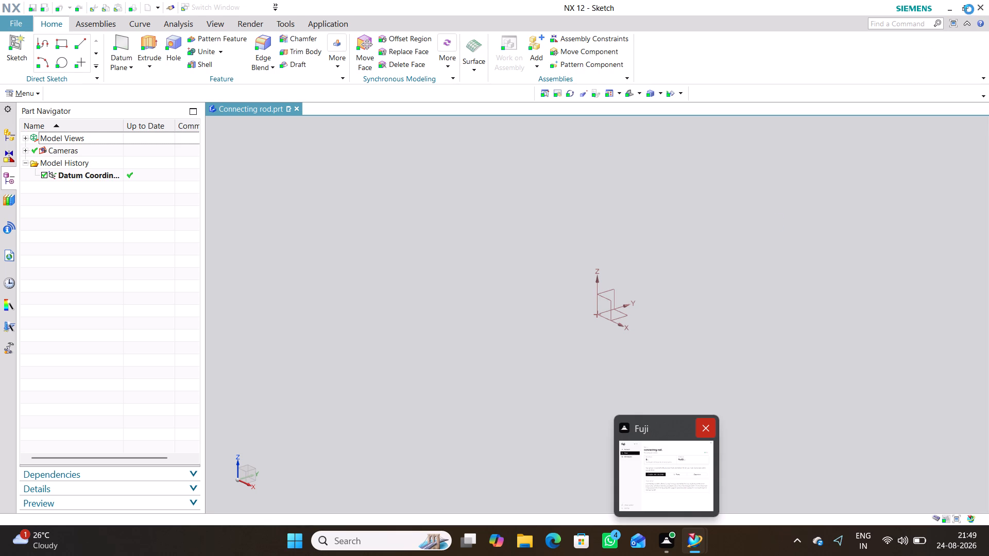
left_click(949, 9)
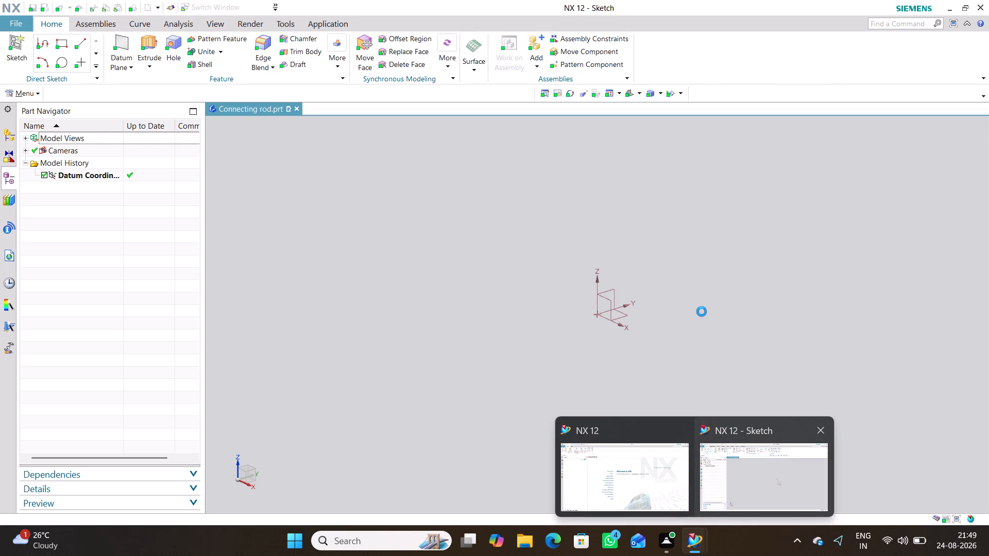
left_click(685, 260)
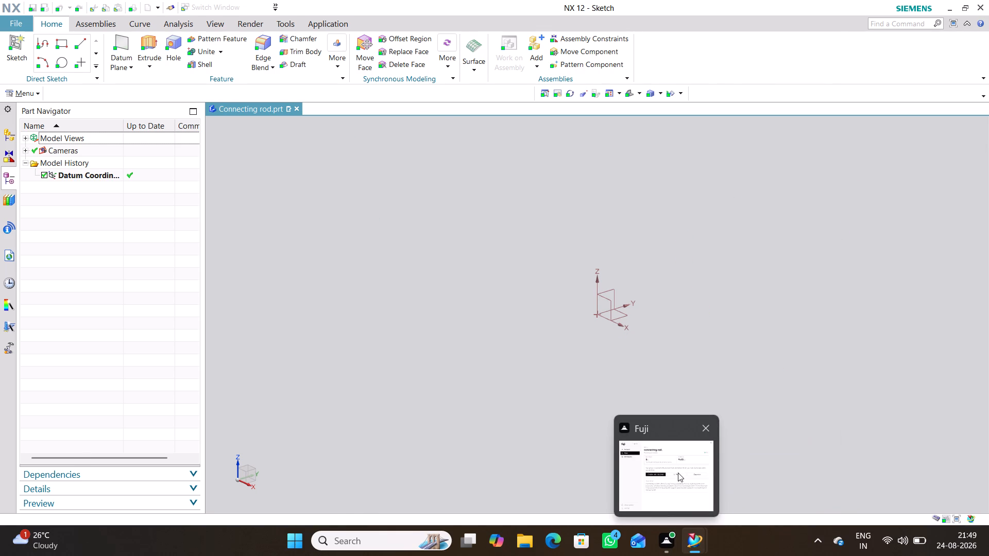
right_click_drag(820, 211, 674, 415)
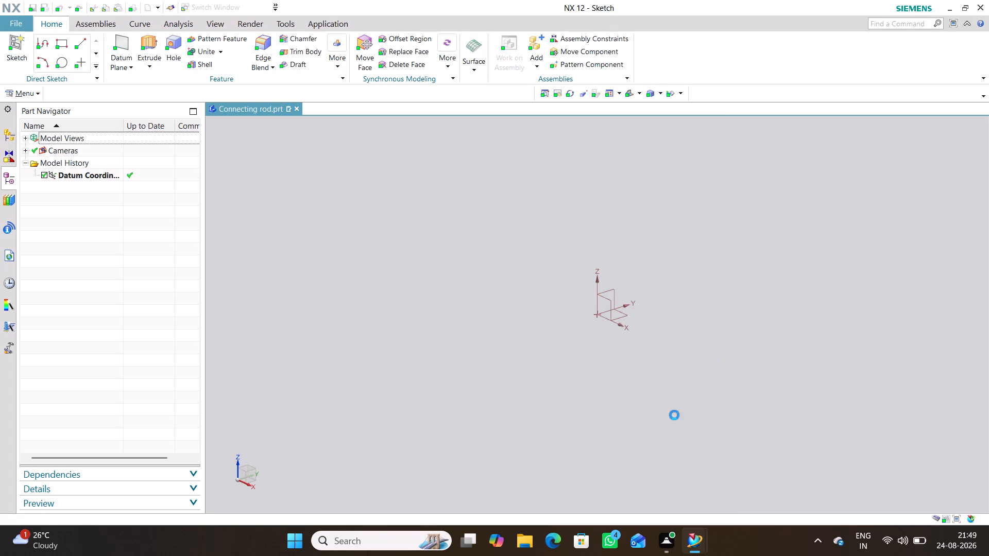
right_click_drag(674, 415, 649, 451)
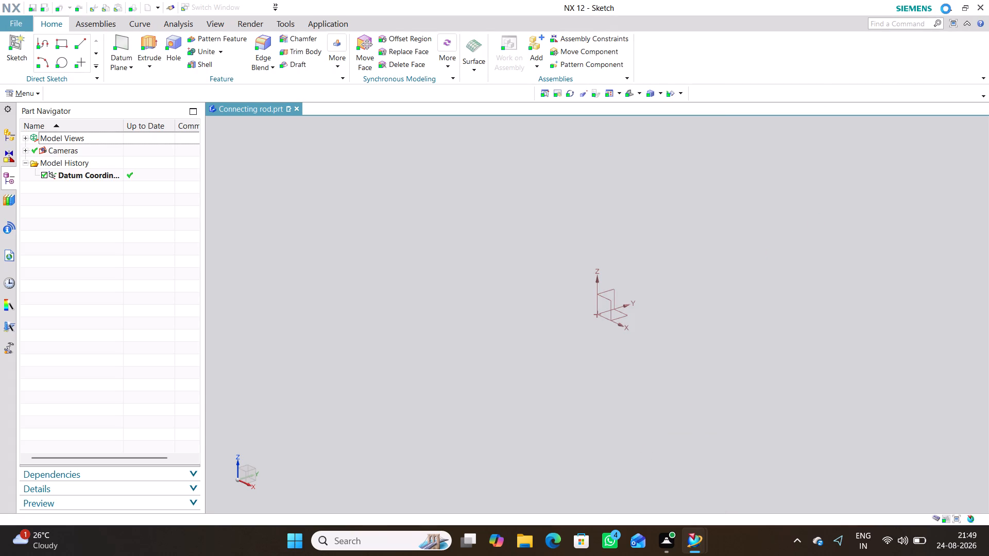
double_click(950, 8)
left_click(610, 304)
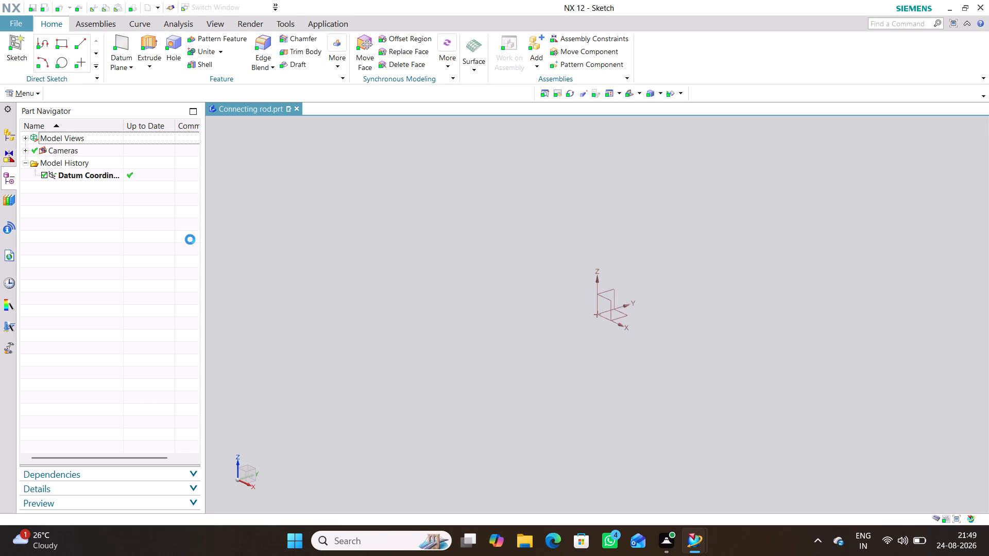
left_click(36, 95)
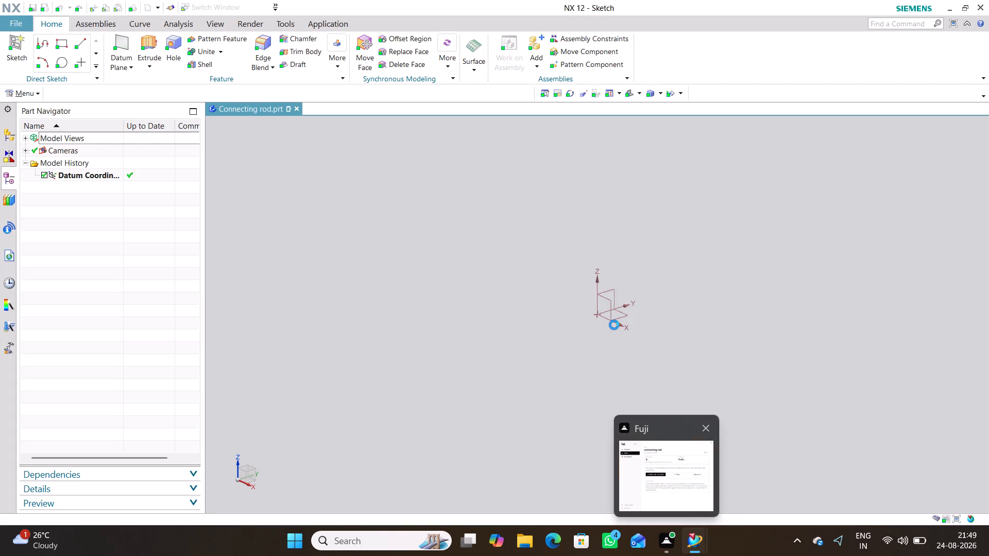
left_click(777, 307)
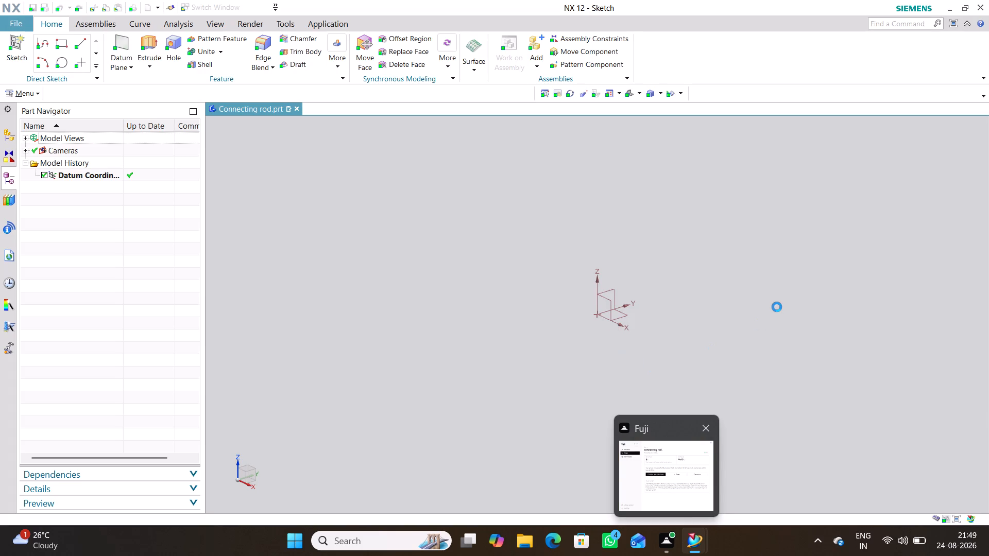
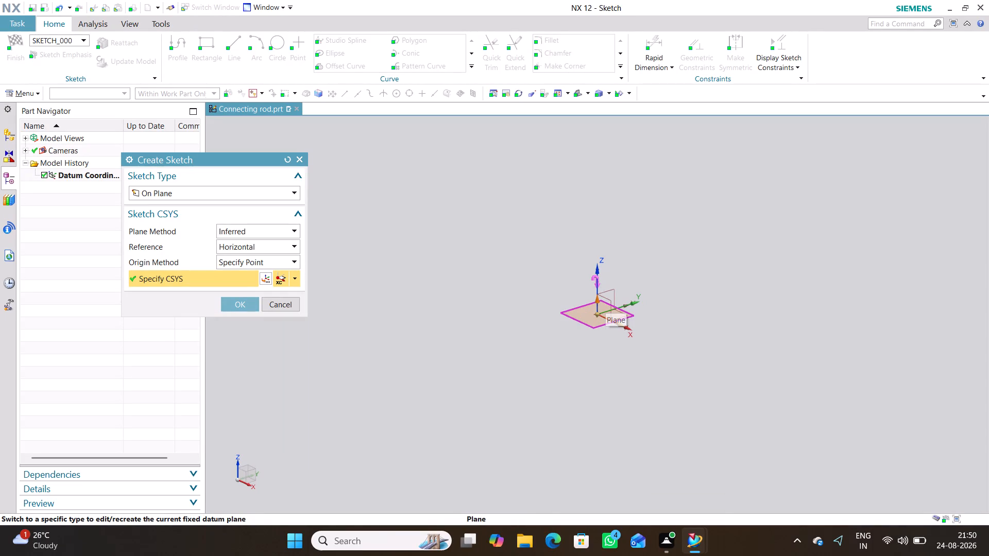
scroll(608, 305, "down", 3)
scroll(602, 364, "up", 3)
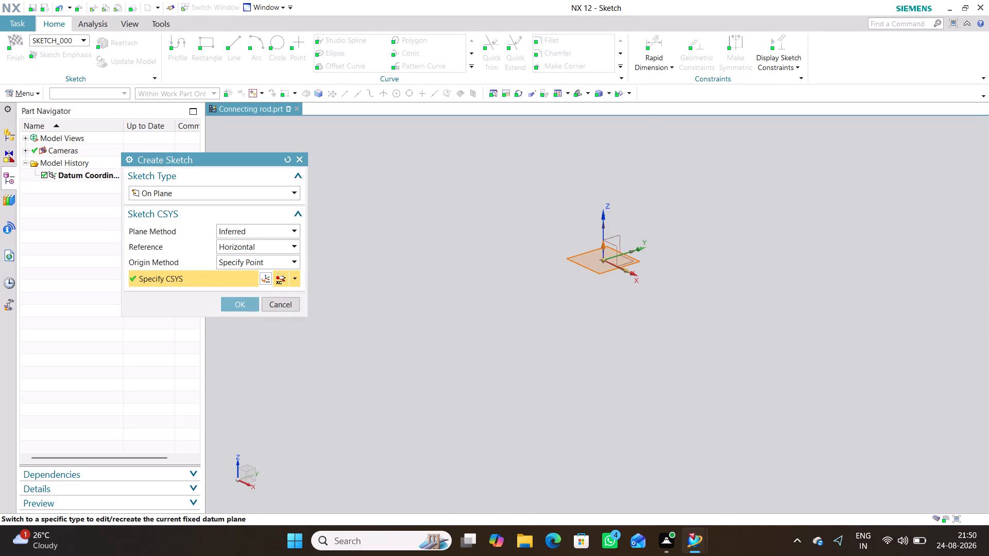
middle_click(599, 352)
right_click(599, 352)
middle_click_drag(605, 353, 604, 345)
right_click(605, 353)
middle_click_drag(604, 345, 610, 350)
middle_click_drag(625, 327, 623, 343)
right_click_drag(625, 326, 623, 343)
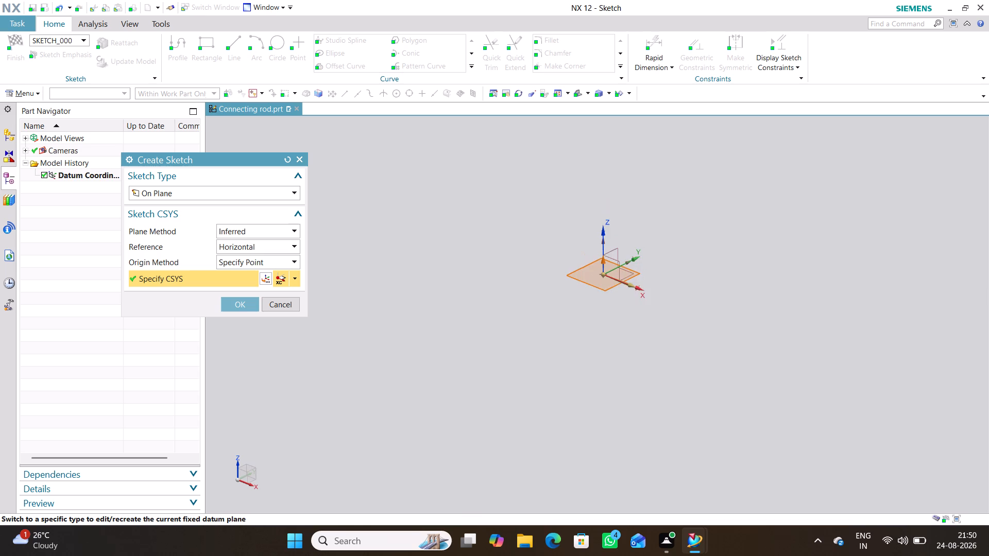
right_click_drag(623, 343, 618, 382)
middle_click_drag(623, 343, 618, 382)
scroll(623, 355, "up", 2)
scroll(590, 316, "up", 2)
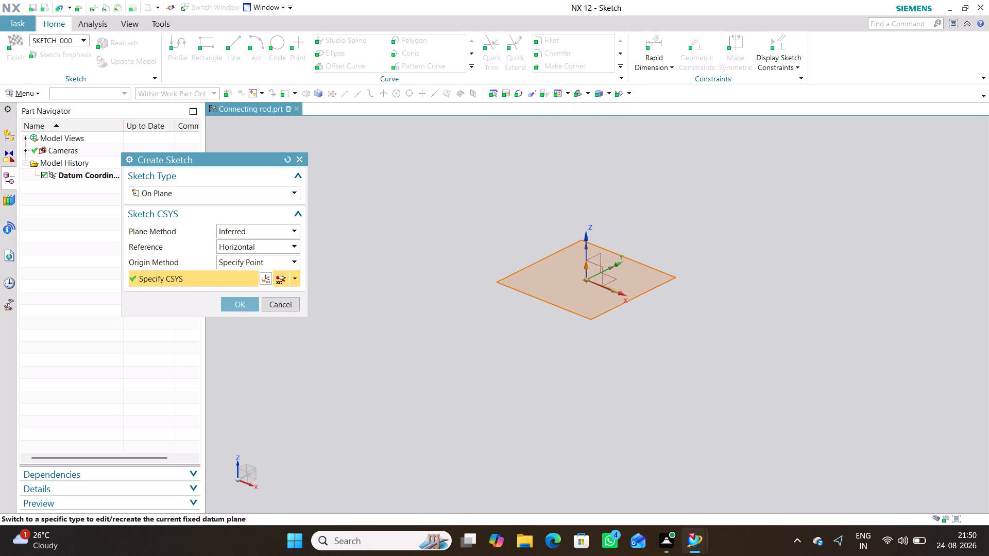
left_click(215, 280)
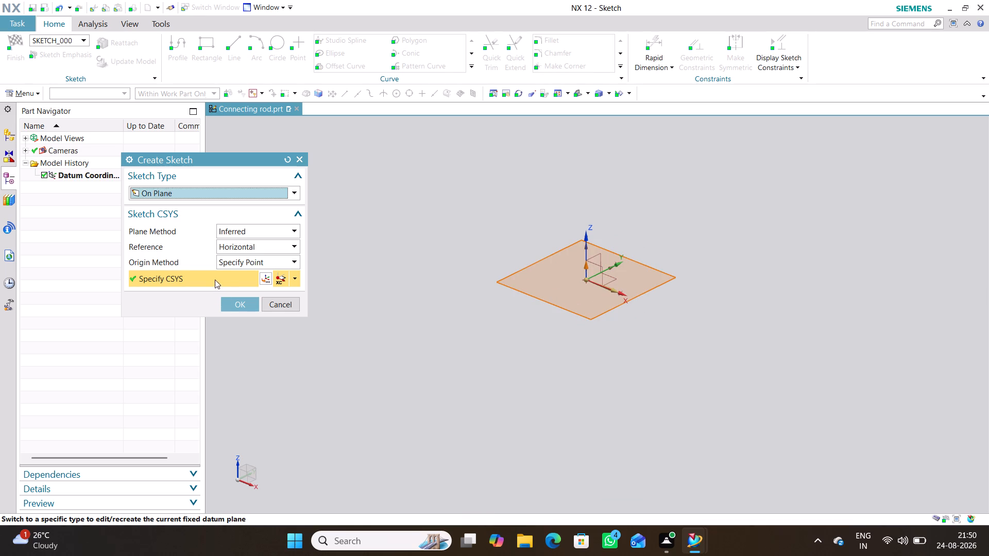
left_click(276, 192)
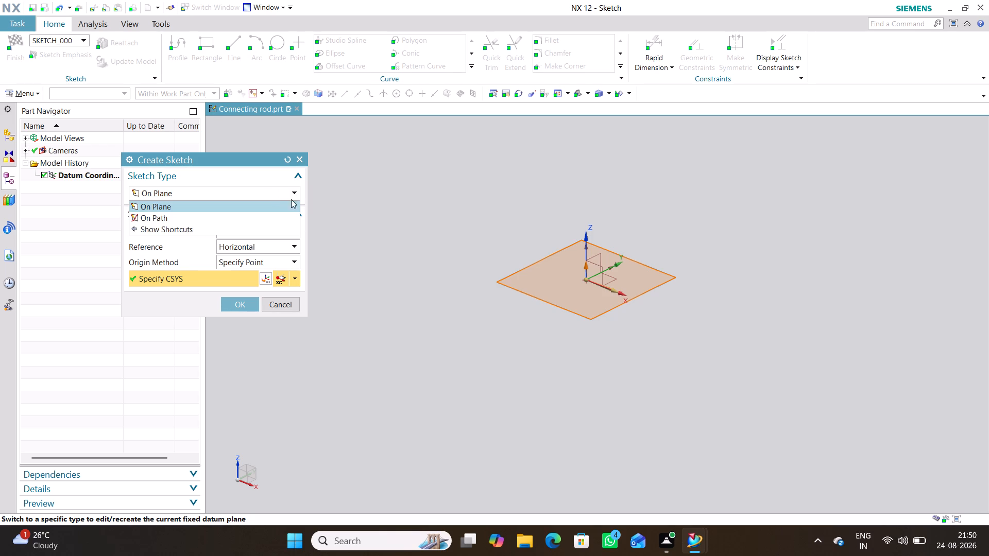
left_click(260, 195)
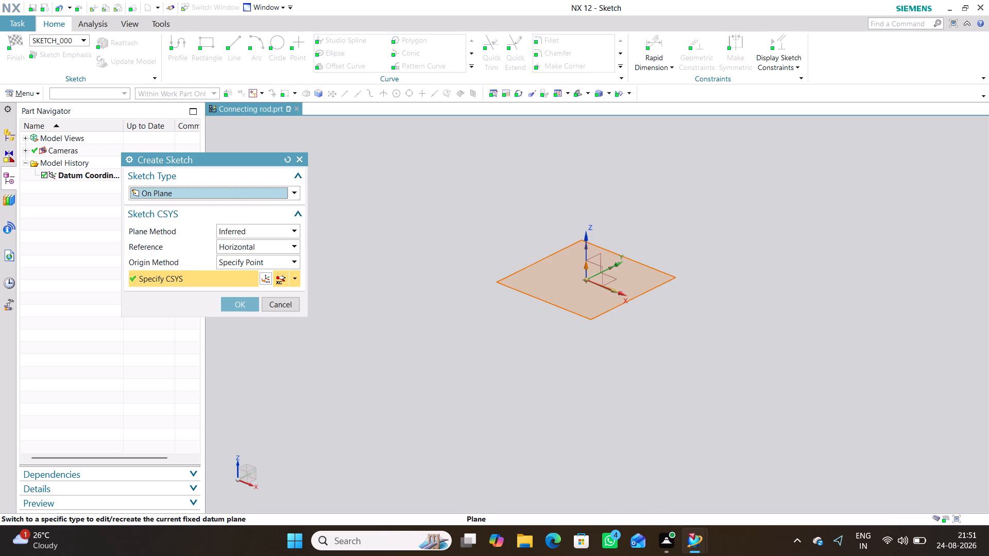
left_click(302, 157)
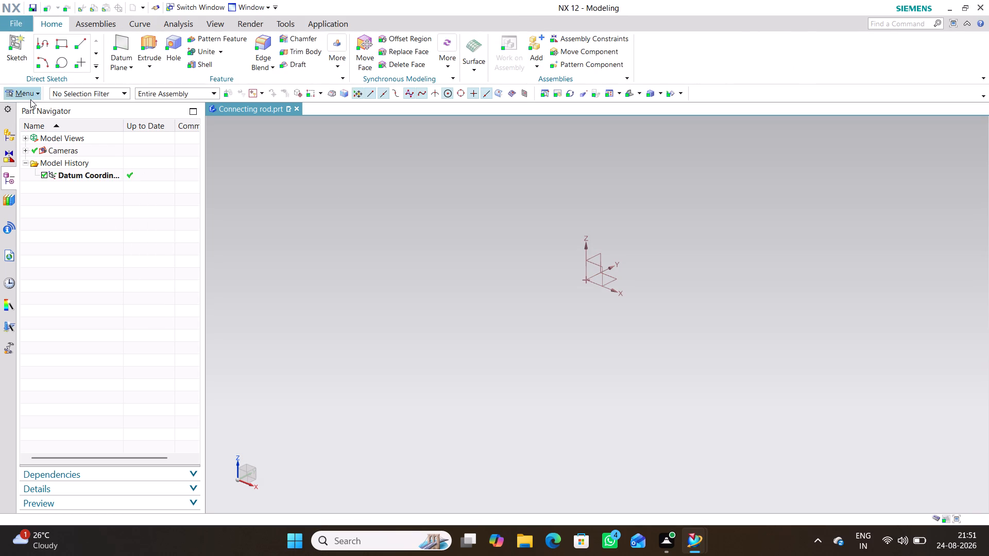
Create a Sketch in Task Environment on the XZ plane of the datum coordinate system, leaving the Profile tool closed.
left_click(35, 92)
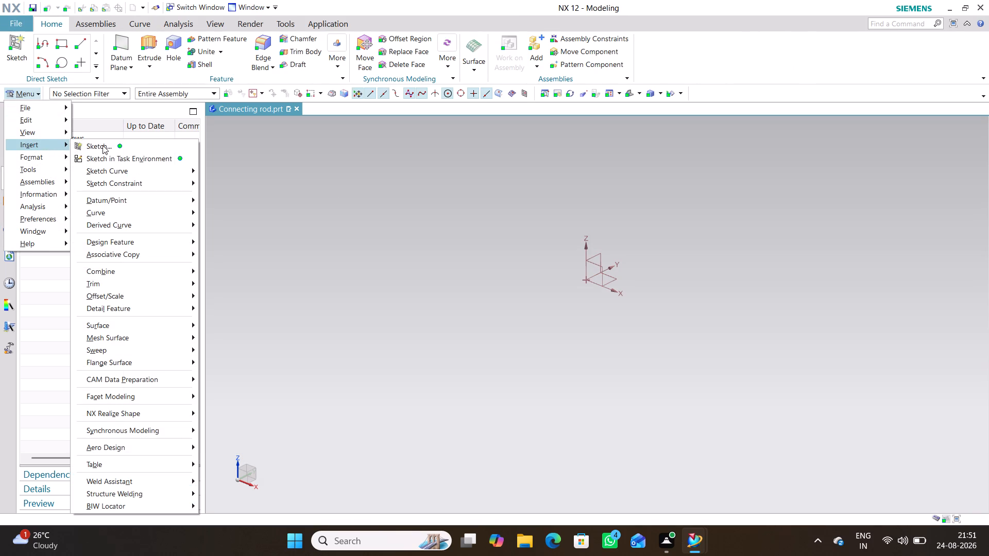
left_click(112, 157)
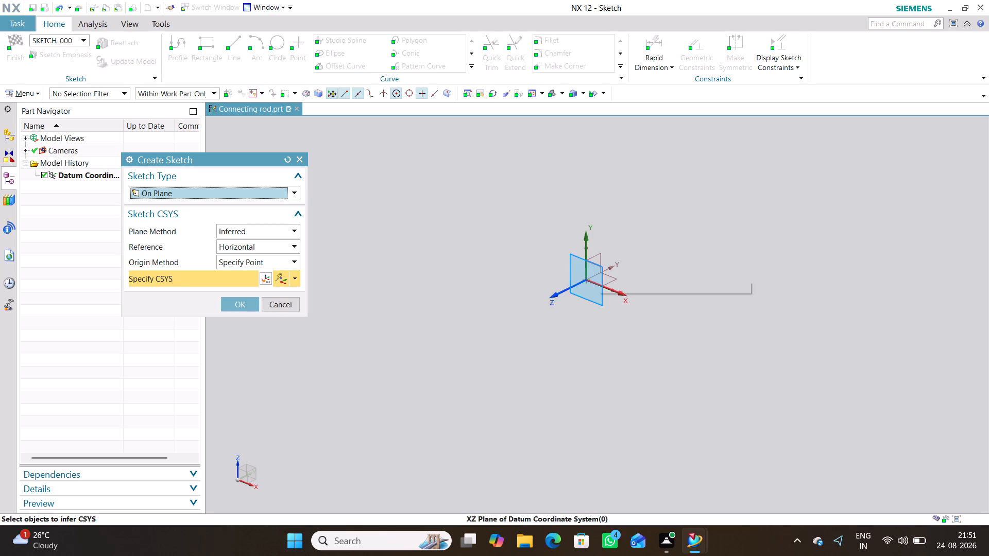
left_click(597, 267)
left_click(246, 304)
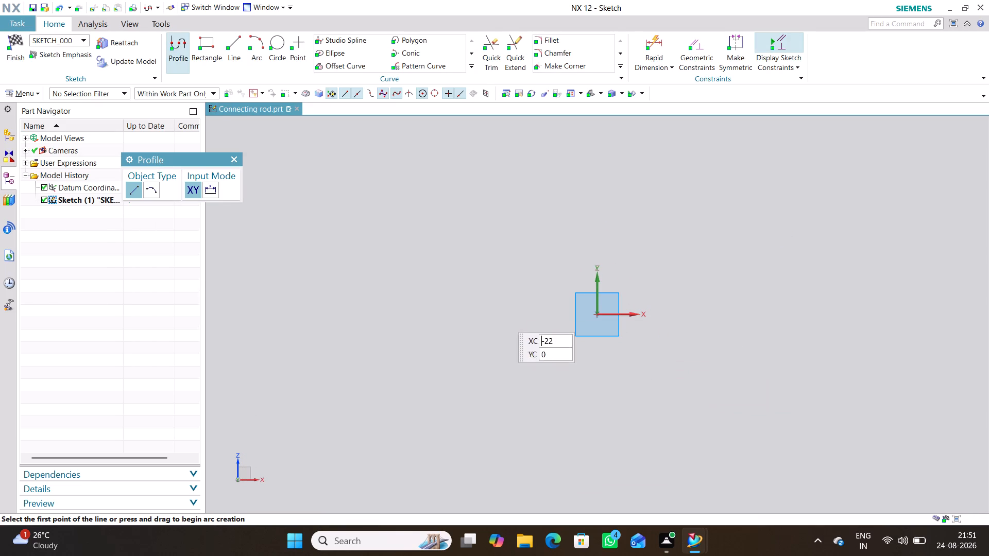
left_click(230, 160)
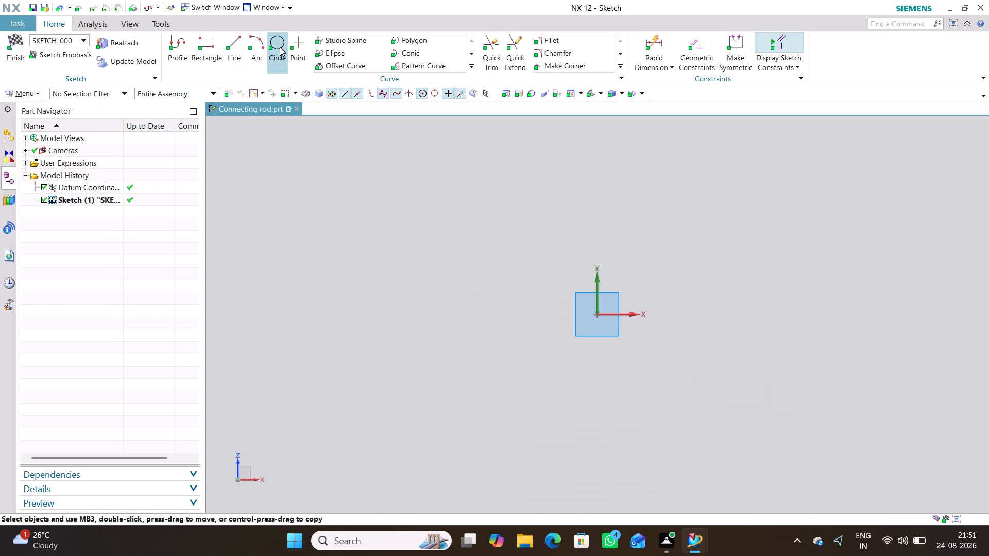
Draw a circle of 65 mm diameter centred on the sketch origin.
left_click(280, 47)
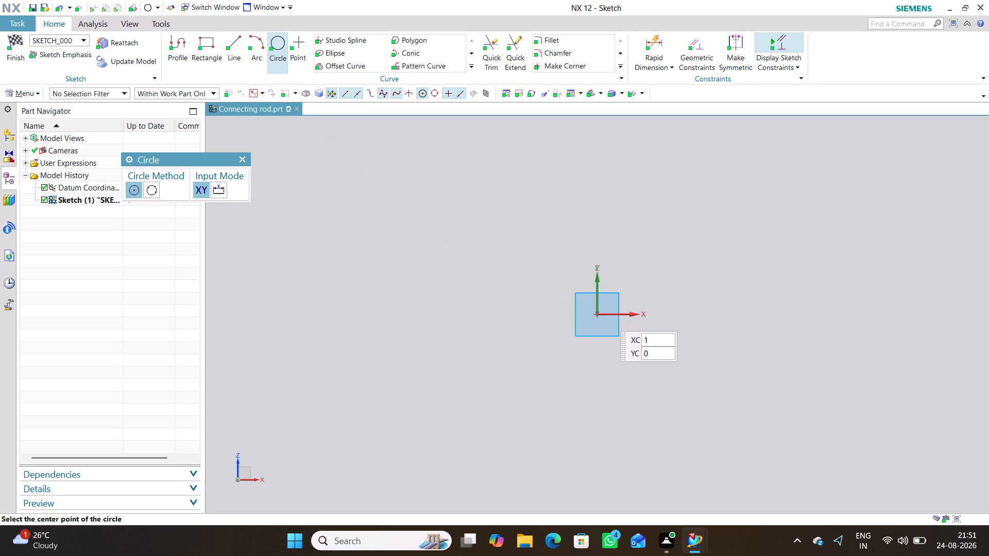
left_click(598, 315)
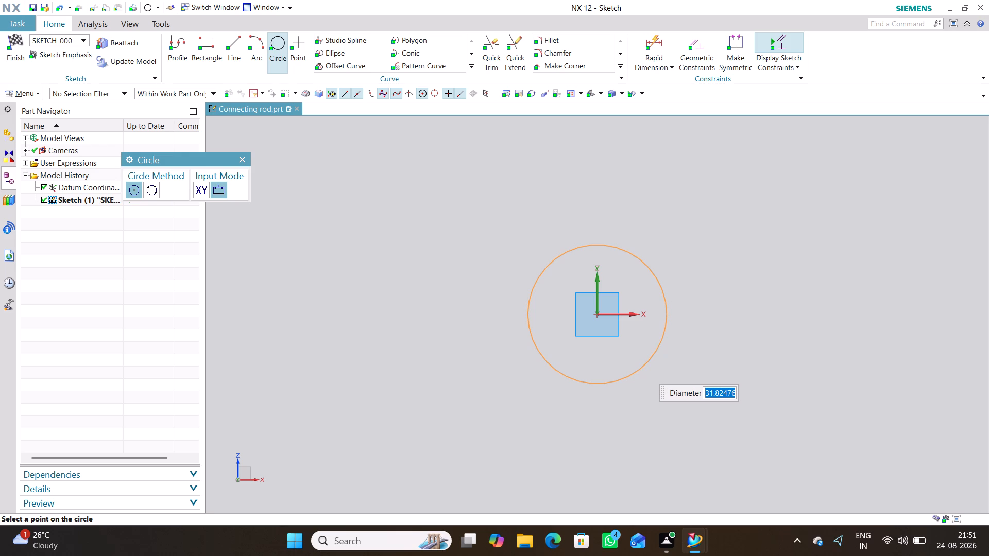
type("65")
key("Return")
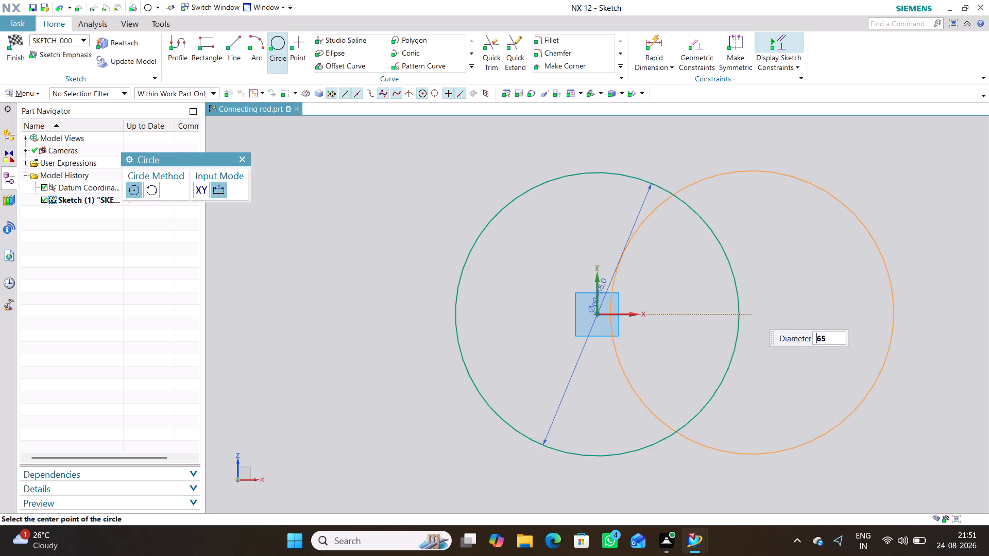
left_click(826, 295)
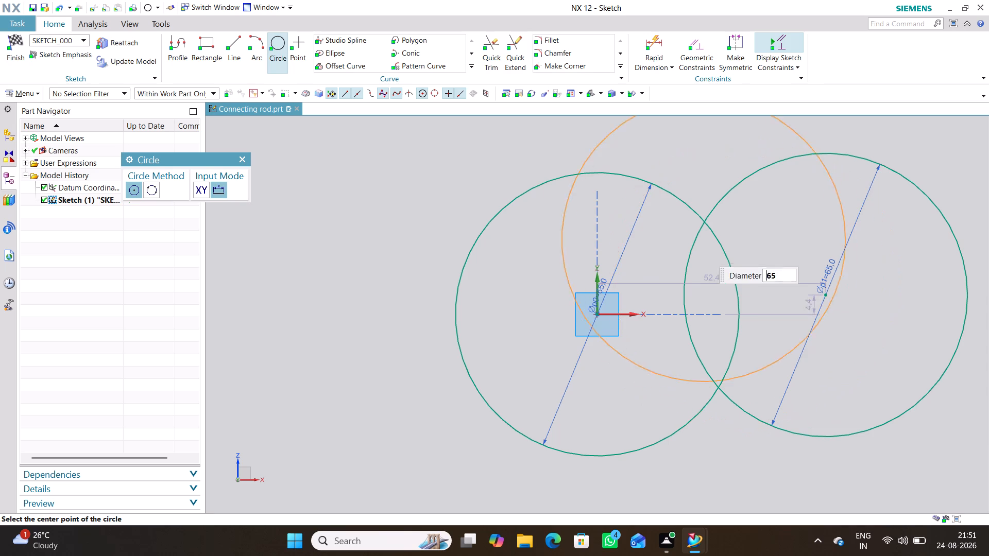
key("ctrl+z")
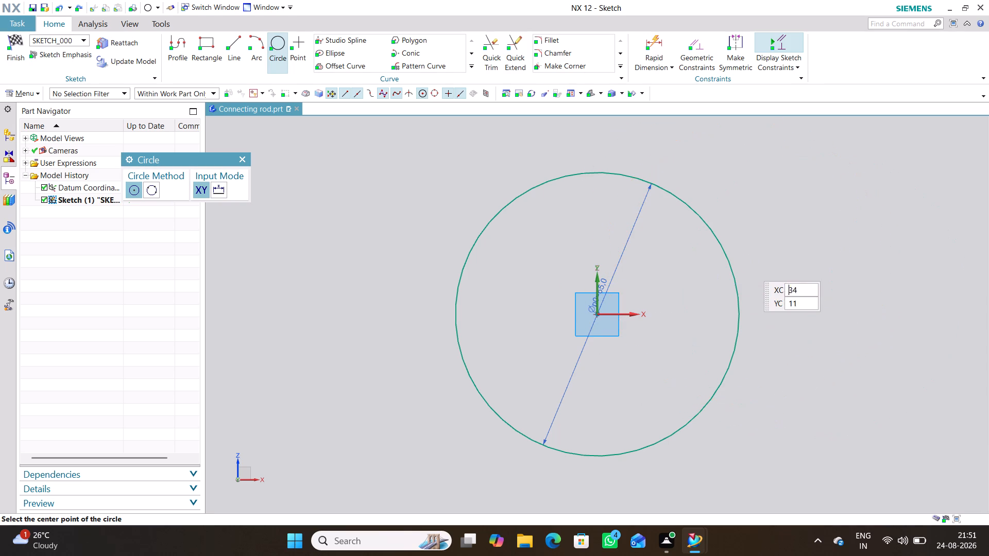
Draw a concentric circle of 52 mm diameter at the origin and finish the sketch.
left_click(598, 314)
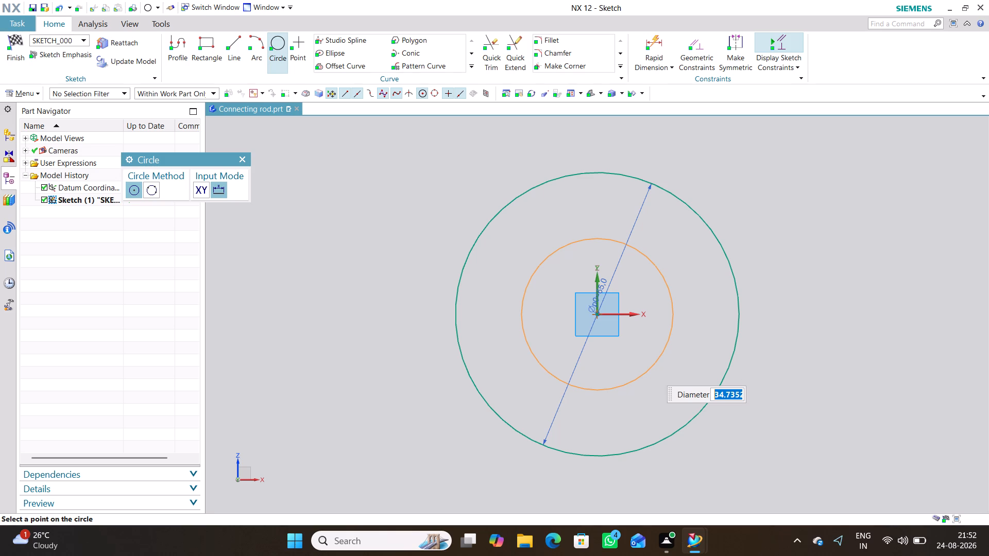
type("52")
key("Return")
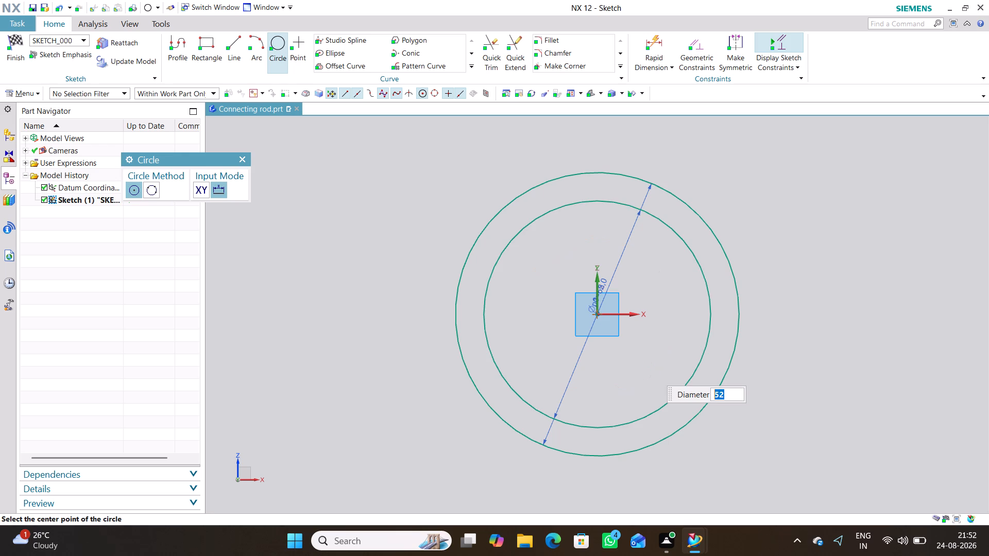
left_click(240, 158)
left_click(315, 207)
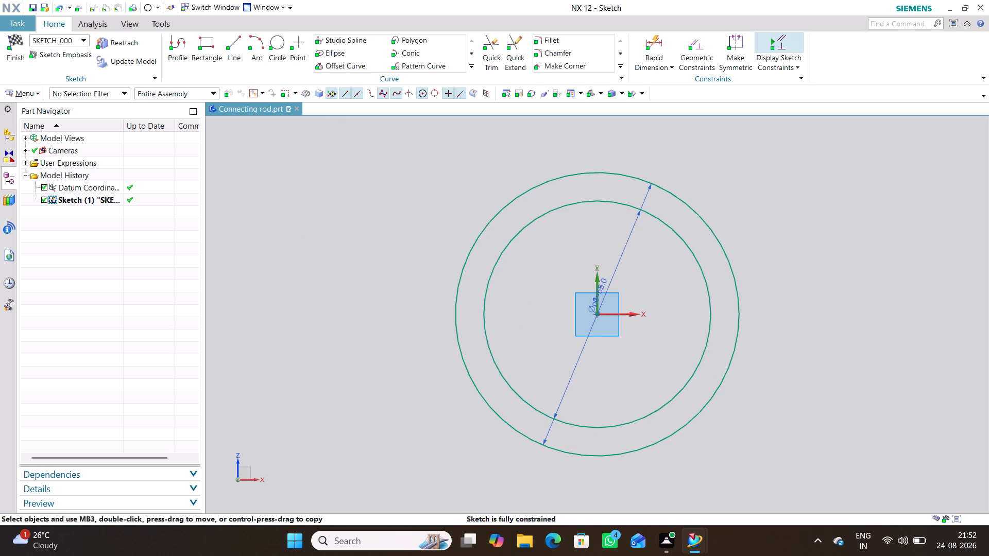
left_click(16, 62)
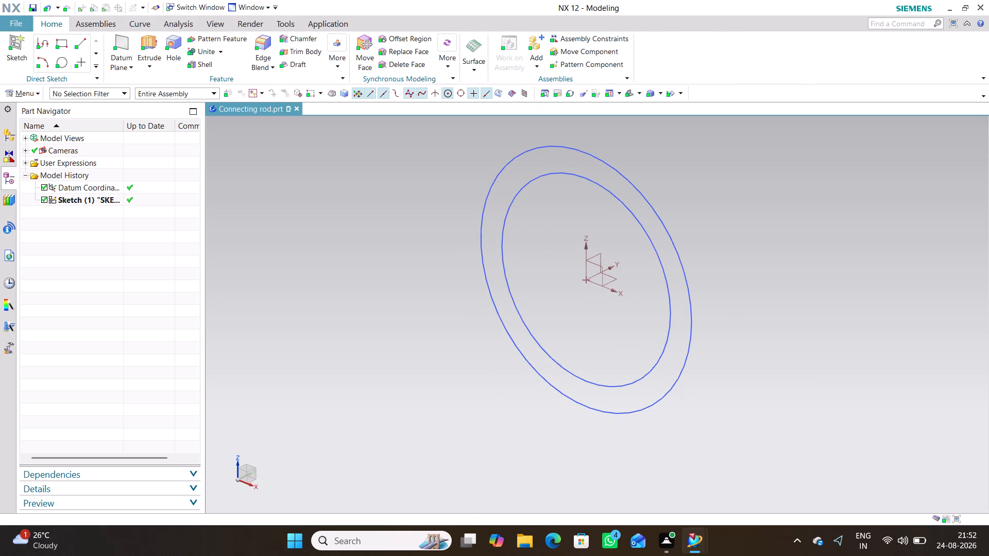
Extrude both sketch circles into a hollow ring with a symmetric distance of 35 mm and no Boolean.
left_click(149, 57)
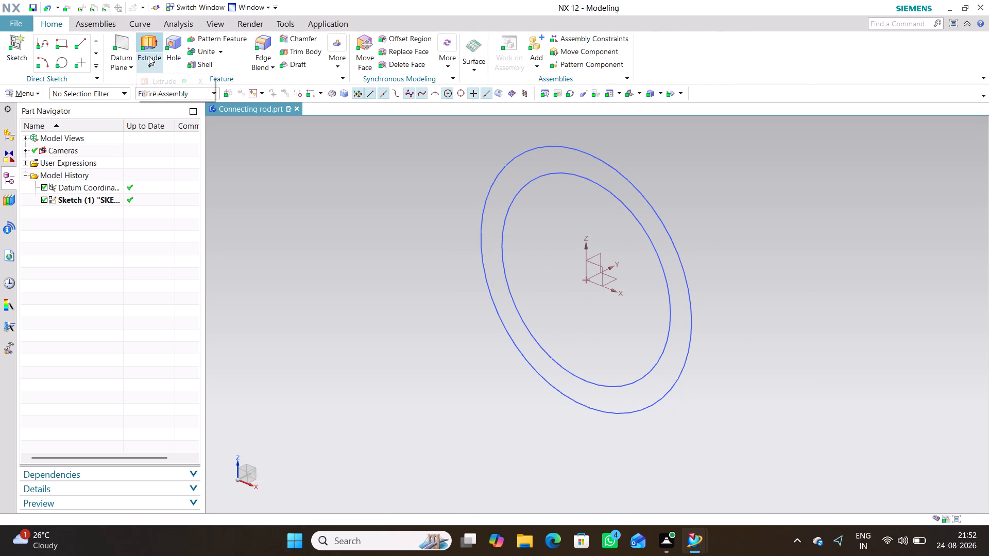
left_click(158, 82)
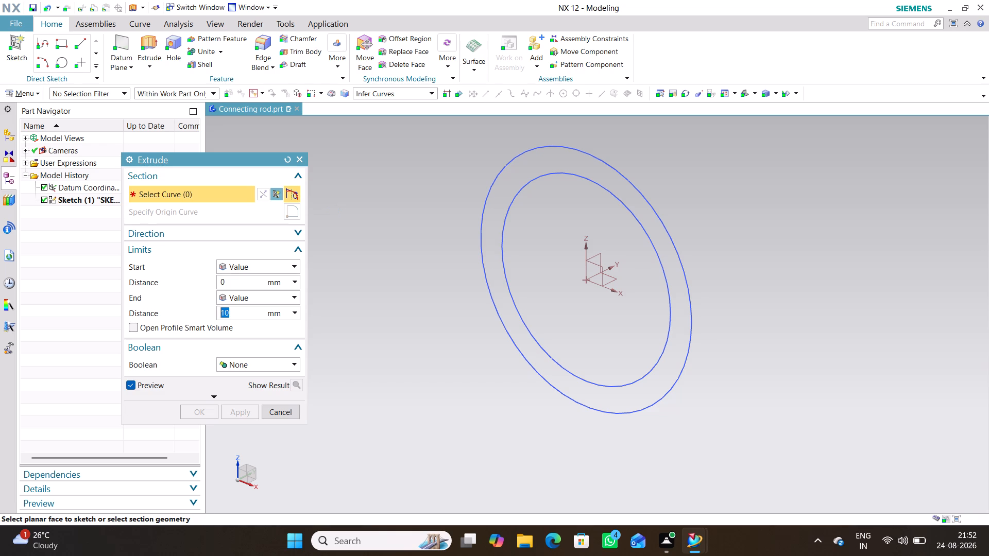
left_click(293, 265)
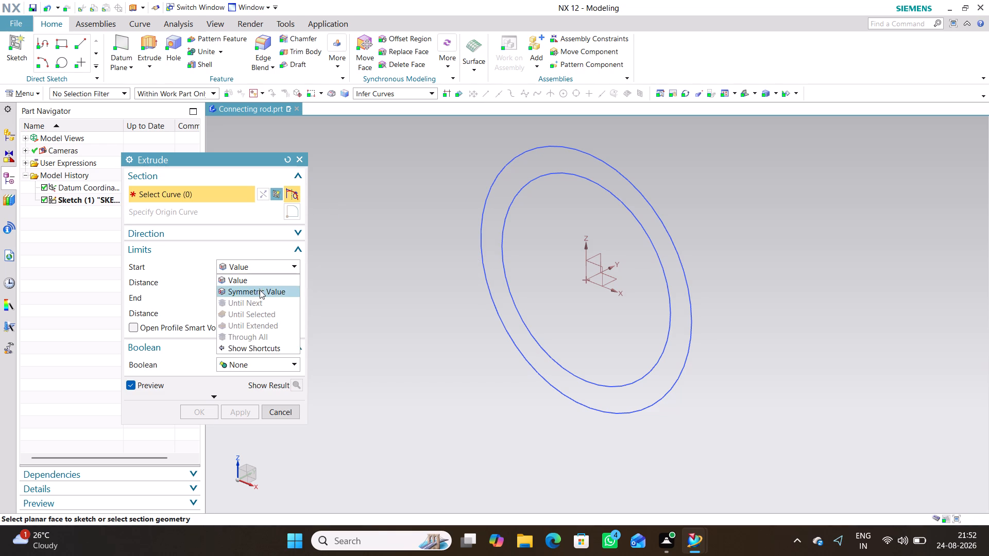
left_click(259, 291)
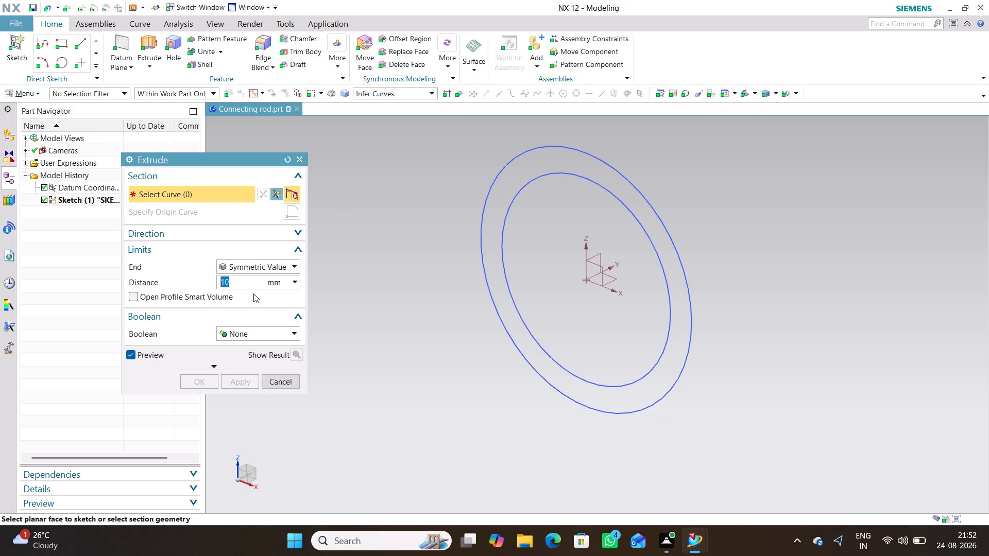
type("35")
left_click(372, 301)
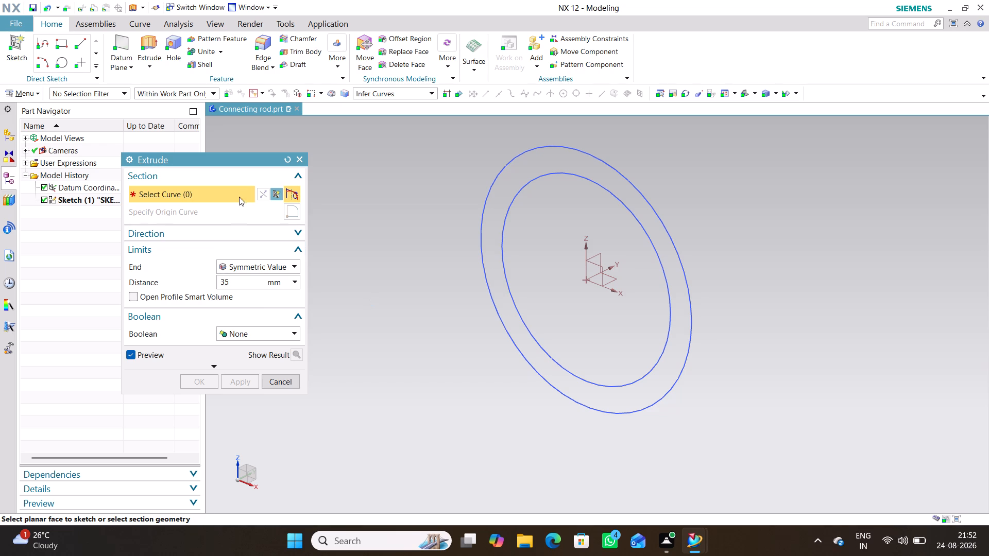
left_click(239, 195)
left_click(507, 290)
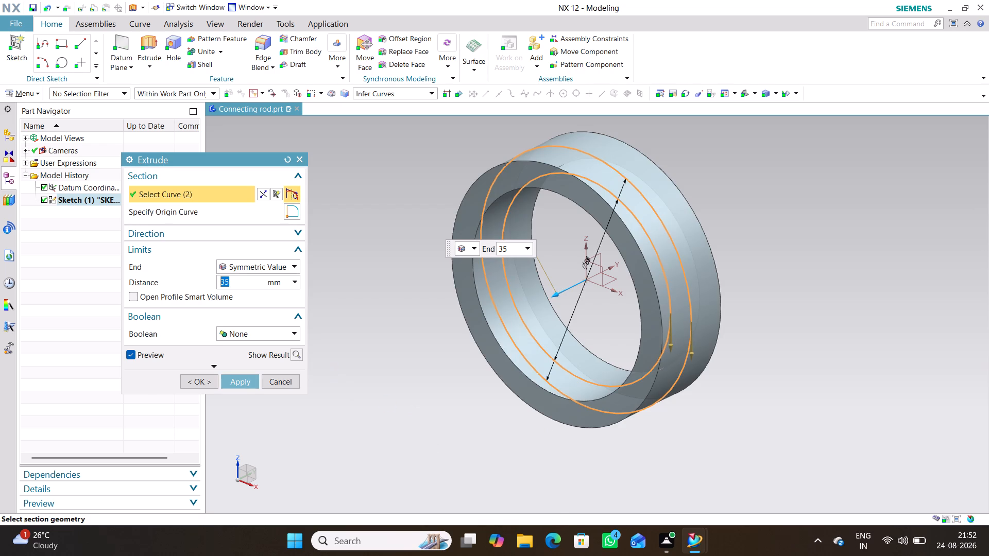
left_click(244, 386)
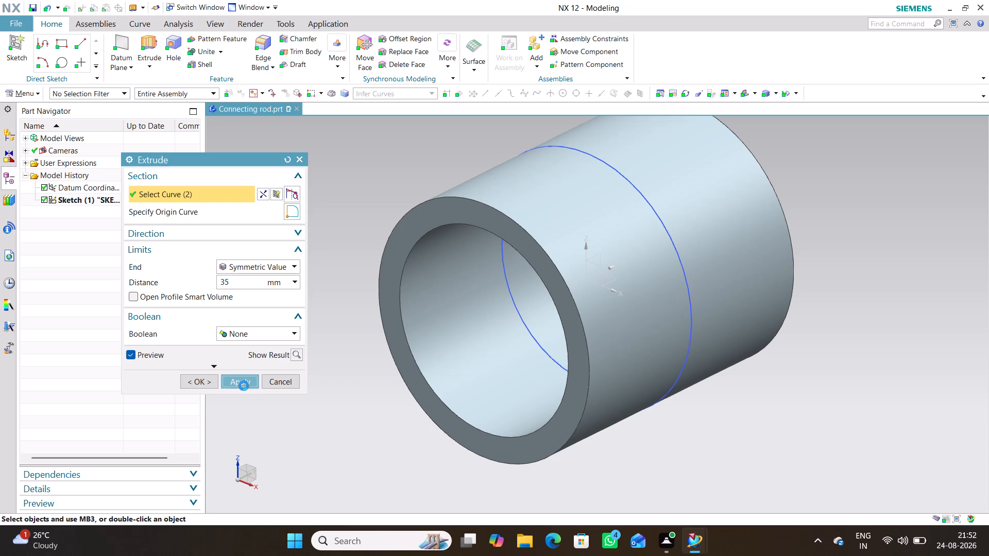
left_click(289, 380)
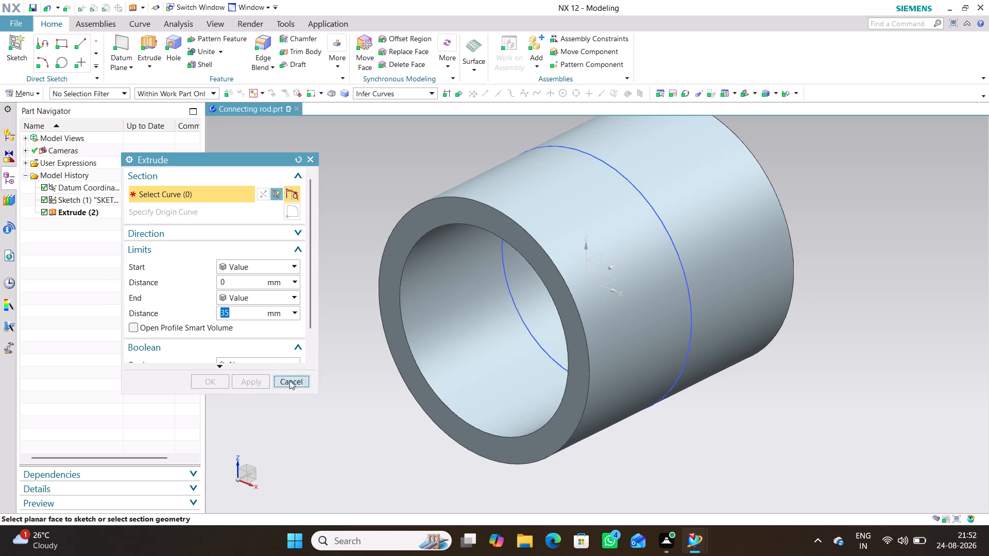
left_click(350, 395)
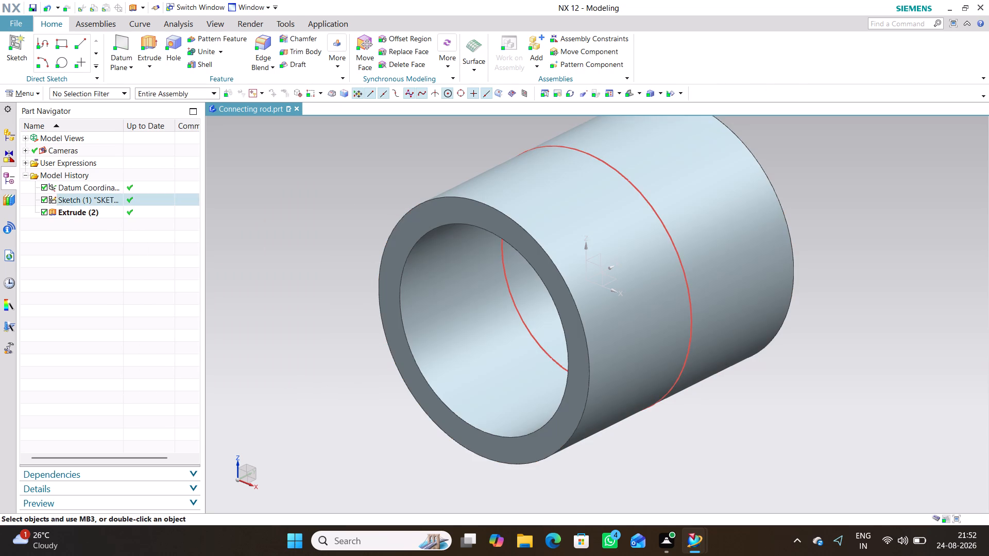
Hide the two-circle sketch used for the extrusion.
right_click(675, 247)
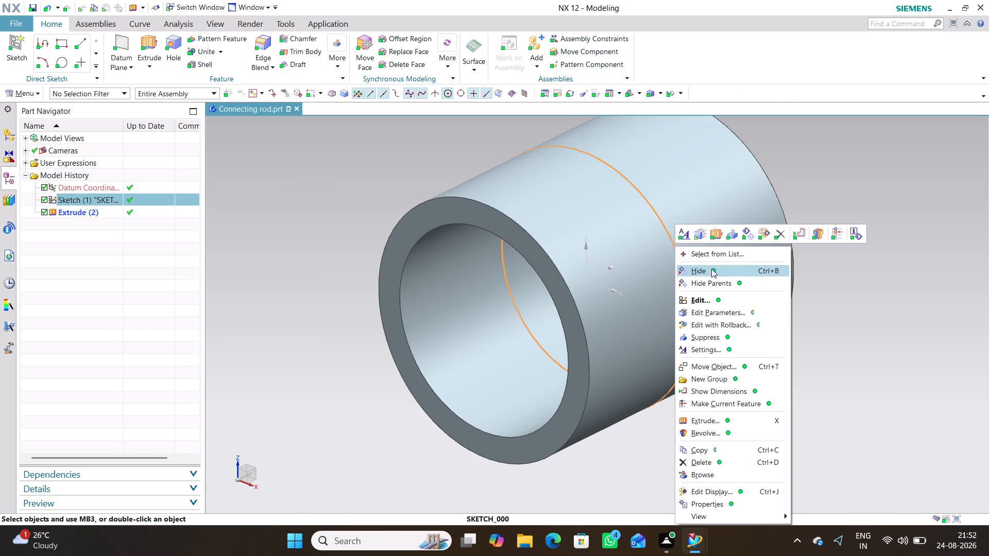
left_click(711, 268)
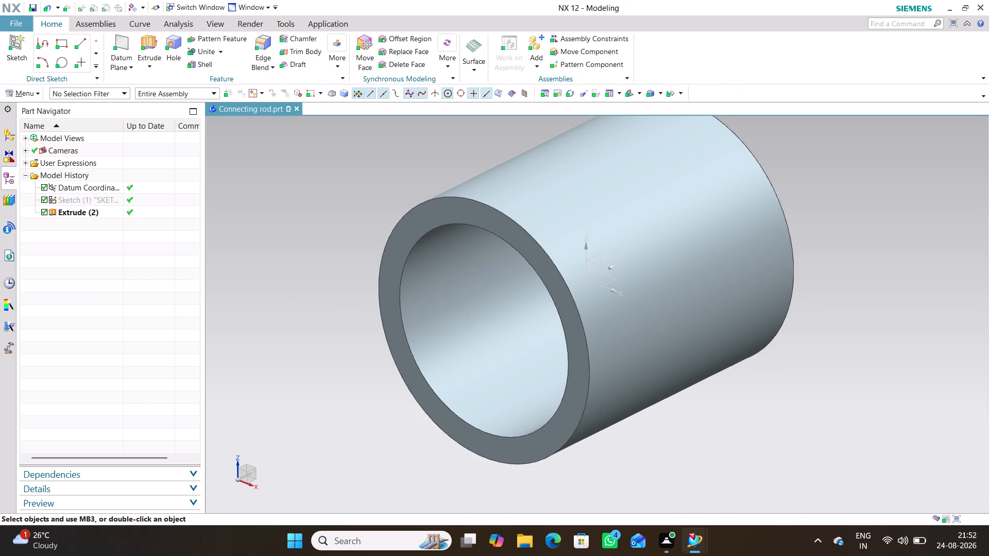
left_click(811, 361)
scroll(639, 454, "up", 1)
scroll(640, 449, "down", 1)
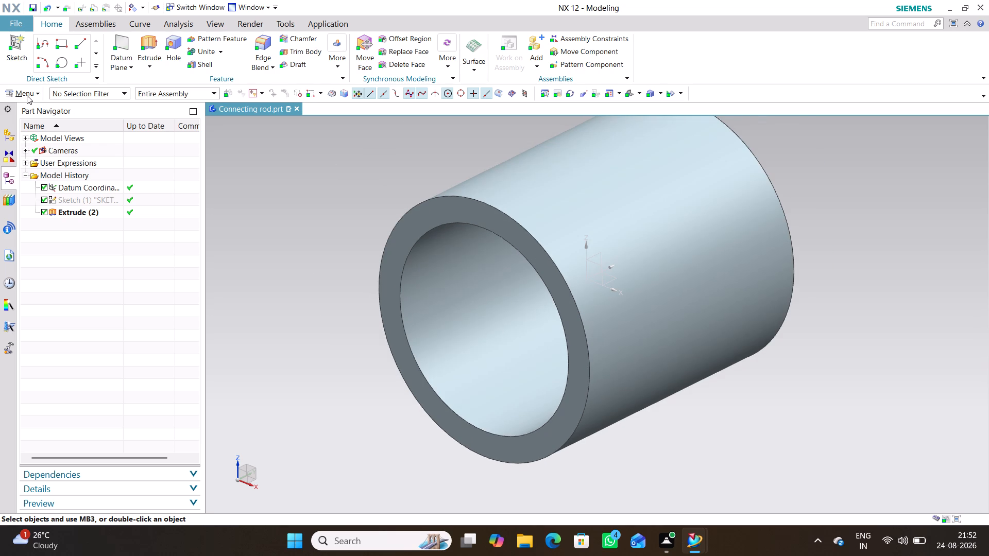
Start a new sketch in the task environment on the XZ datum plane through the hollow ring's centre.
left_click(27, 94)
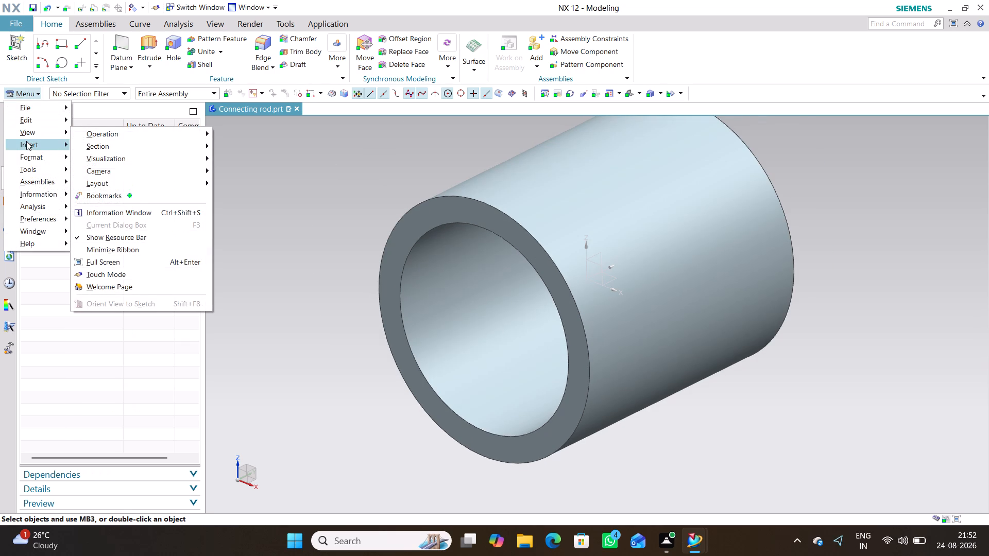
left_click(106, 154)
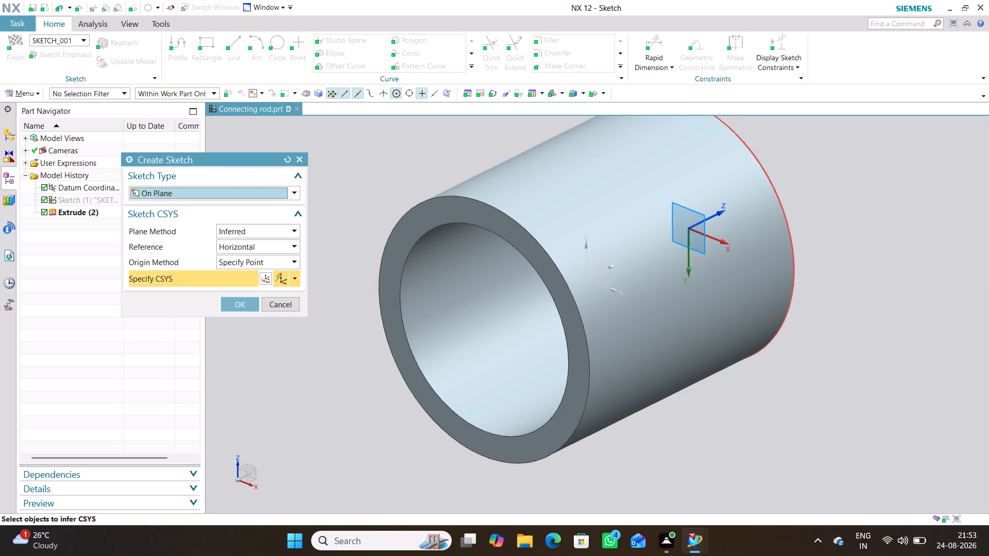
middle_click_drag(399, 418, 422, 401)
scroll(406, 412, "down", 1)
left_click(603, 264)
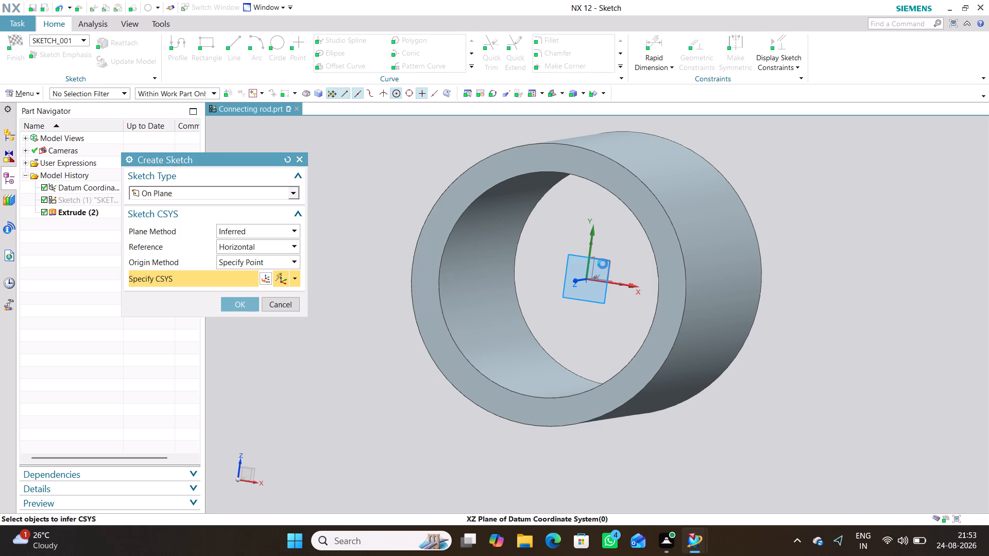
left_click(245, 306)
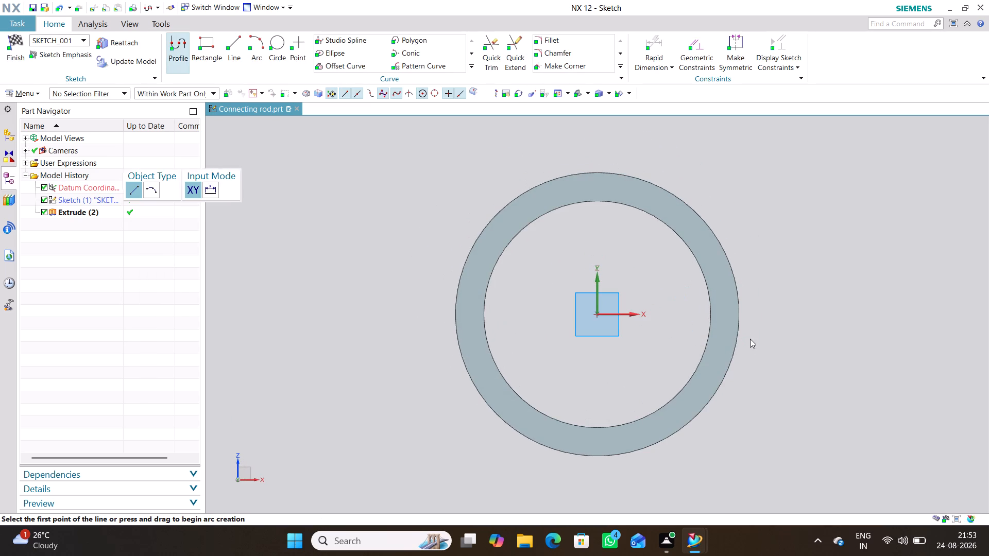
Draw a 35 mm diameter circle beside the ring, centred about 176 mm from the origin along positive X.
scroll(769, 342, "up", 2)
scroll(753, 332, "down", 5)
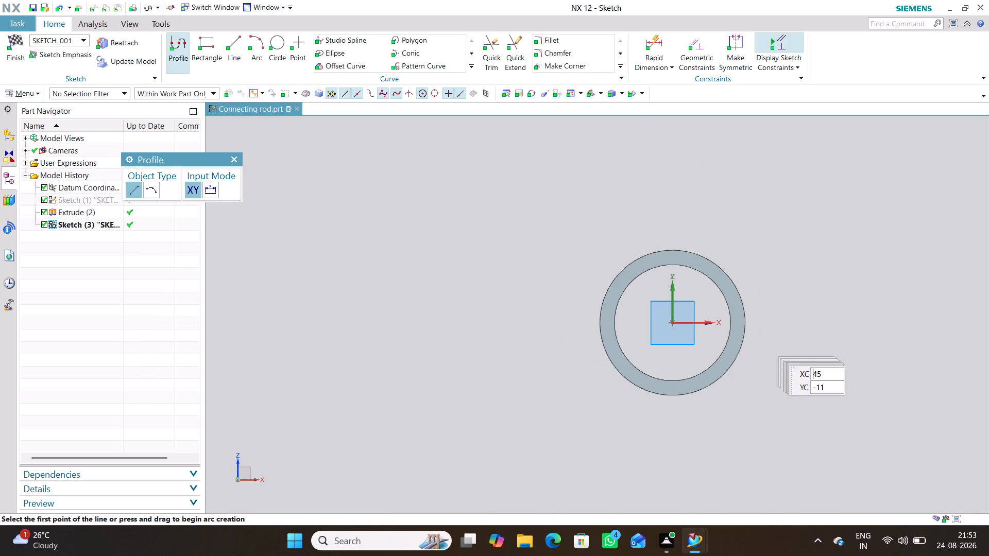
scroll(783, 361, "down", 1)
middle_click_drag(783, 361, 782, 361)
right_click_drag(783, 361, 782, 361)
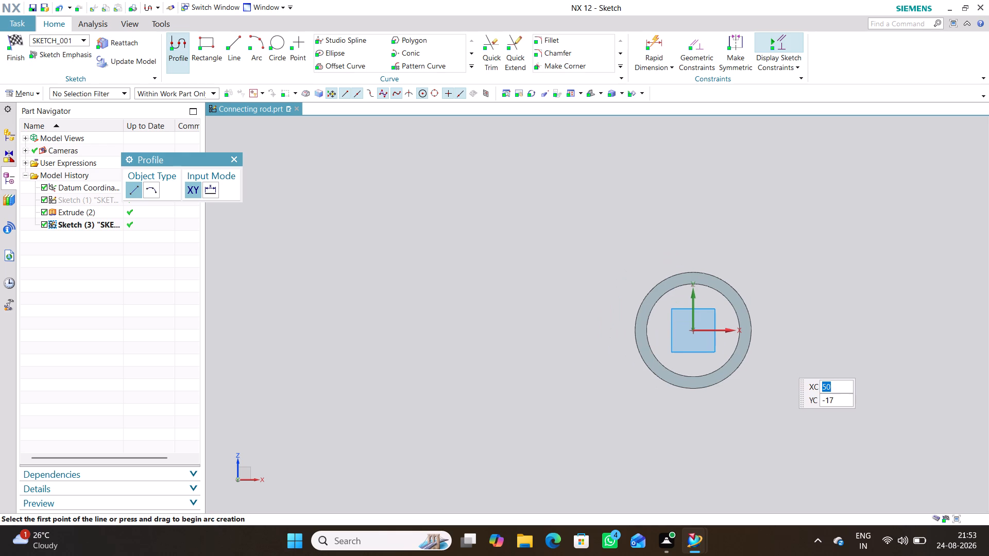
middle_click_drag(782, 361, 516, 334)
right_click_drag(782, 361, 516, 334)
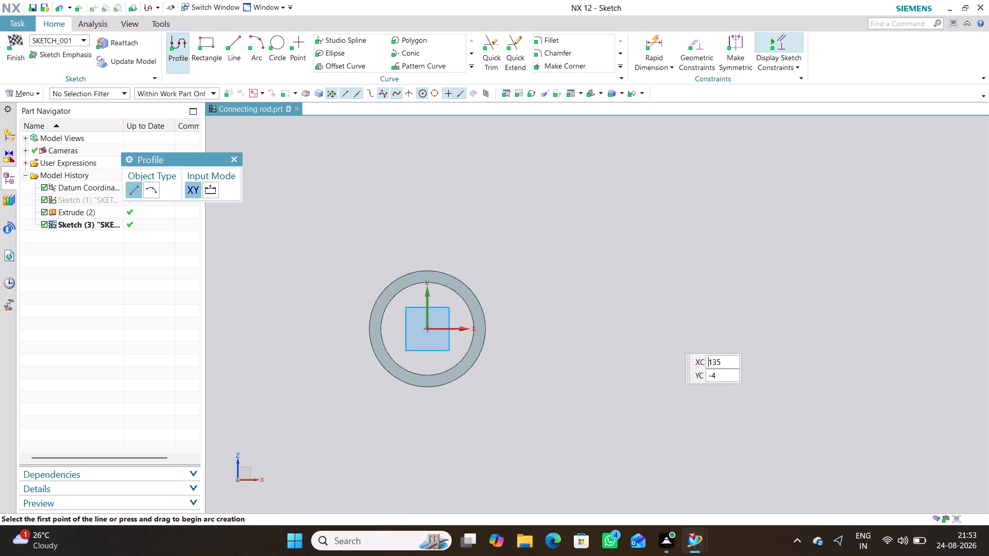
left_click(234, 158)
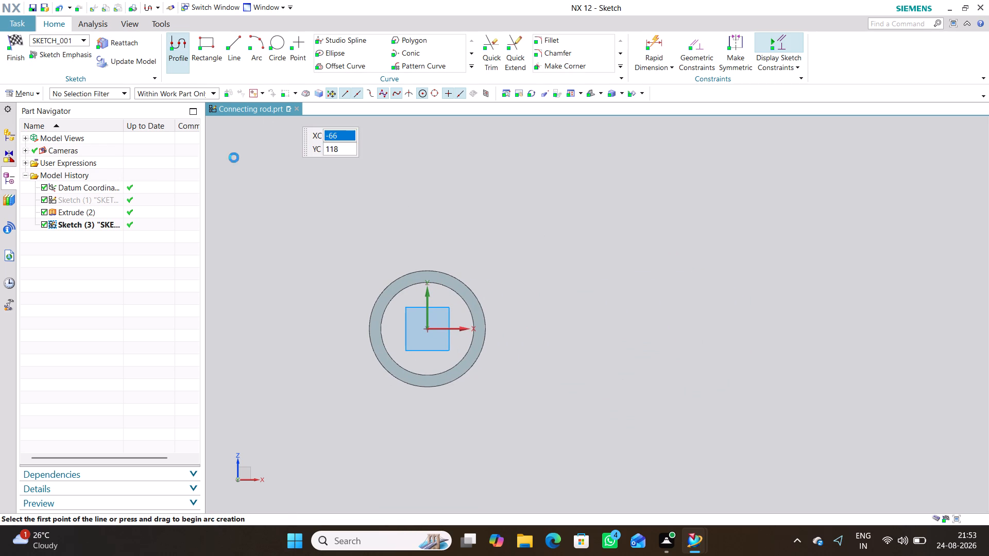
left_click(281, 48)
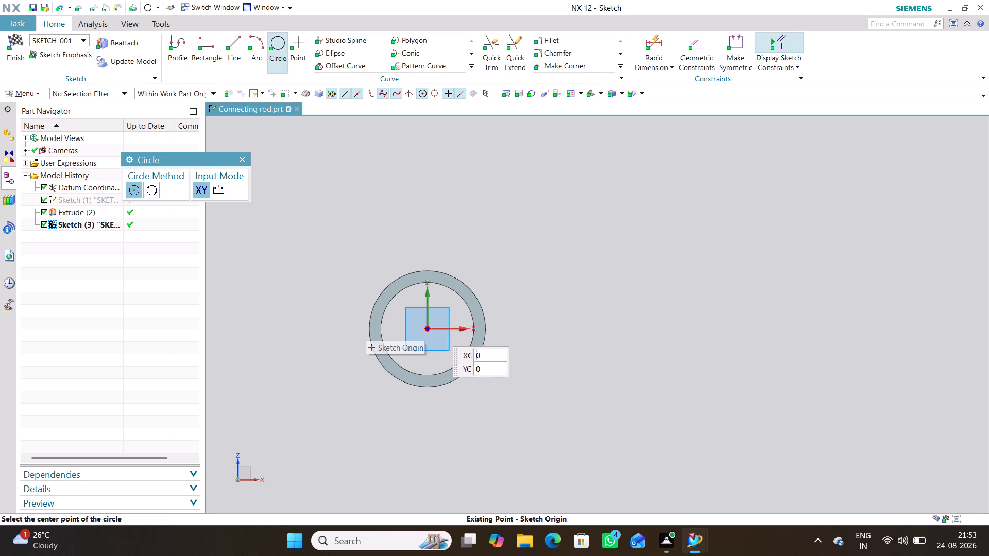
left_click(741, 328)
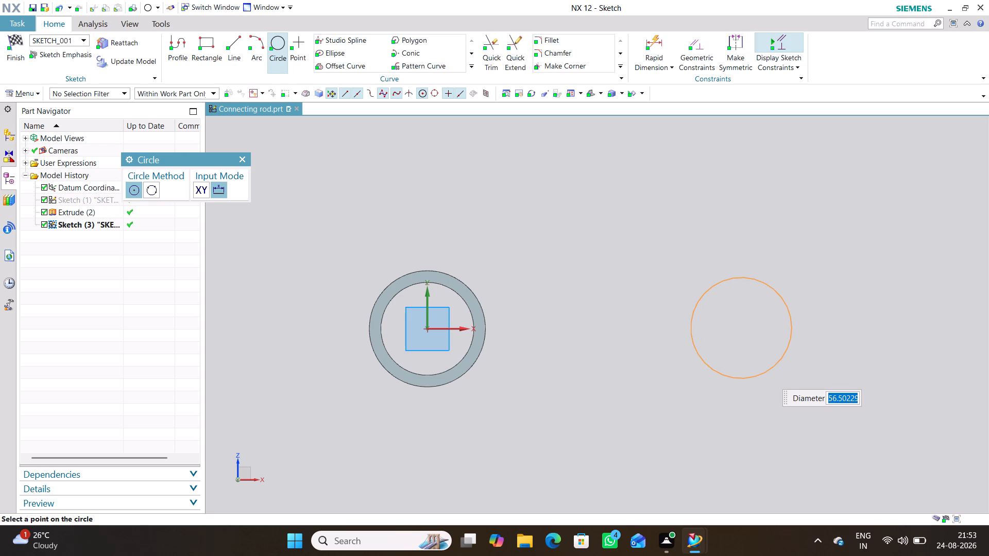
type("35")
key("Return")
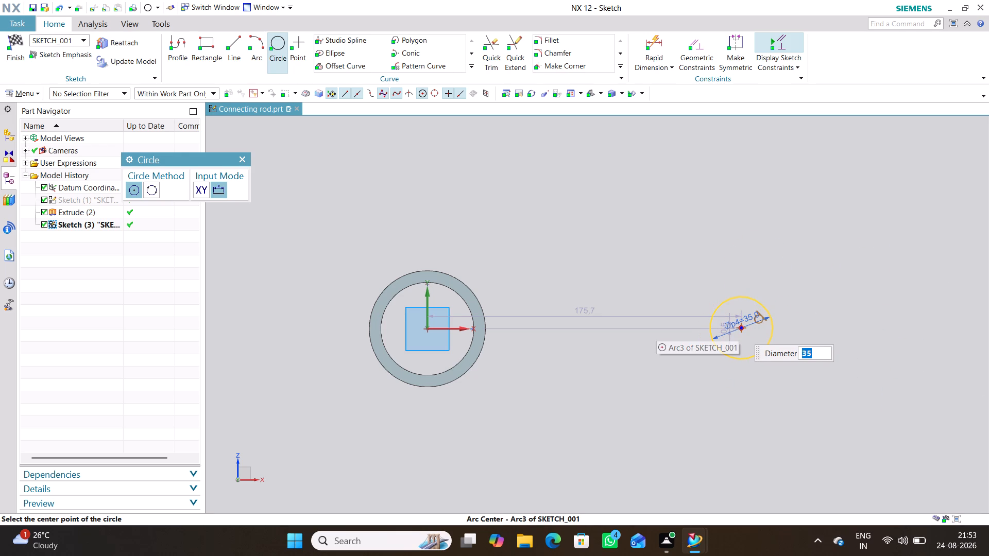
Draw a concentric circle of 24 mm diameter inside the 35 mm circle and end the Circle command.
key("2")
key("4")
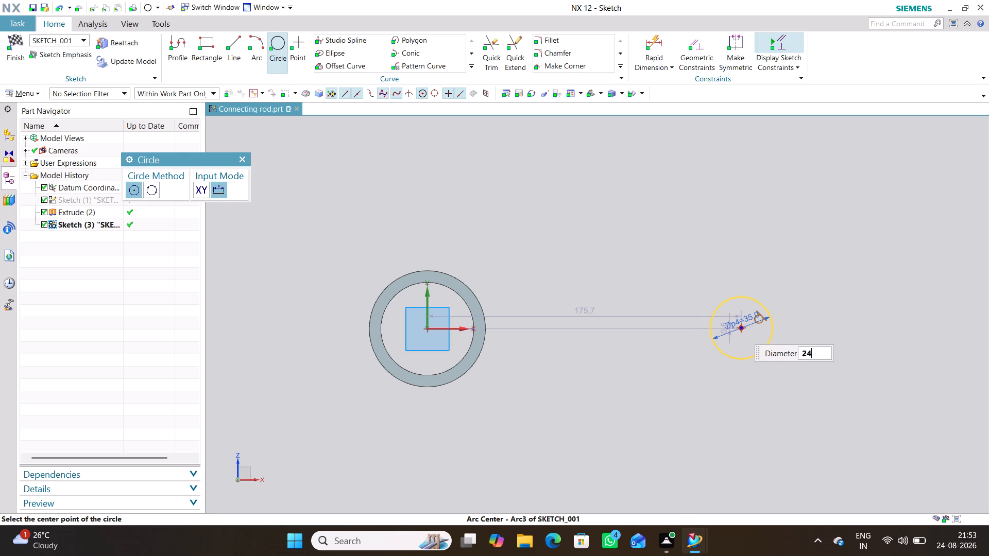
key("Return")
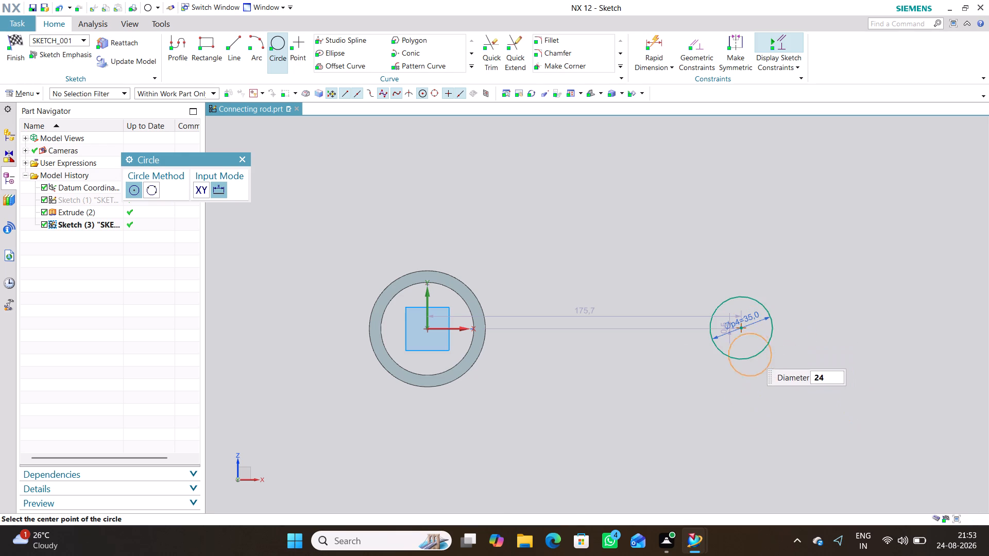
left_click(741, 326)
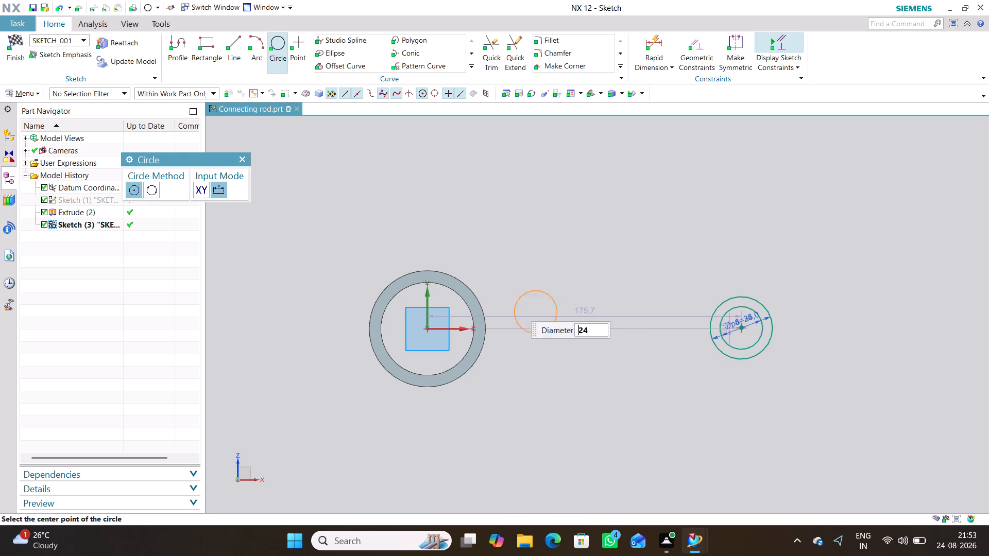
left_click(241, 161)
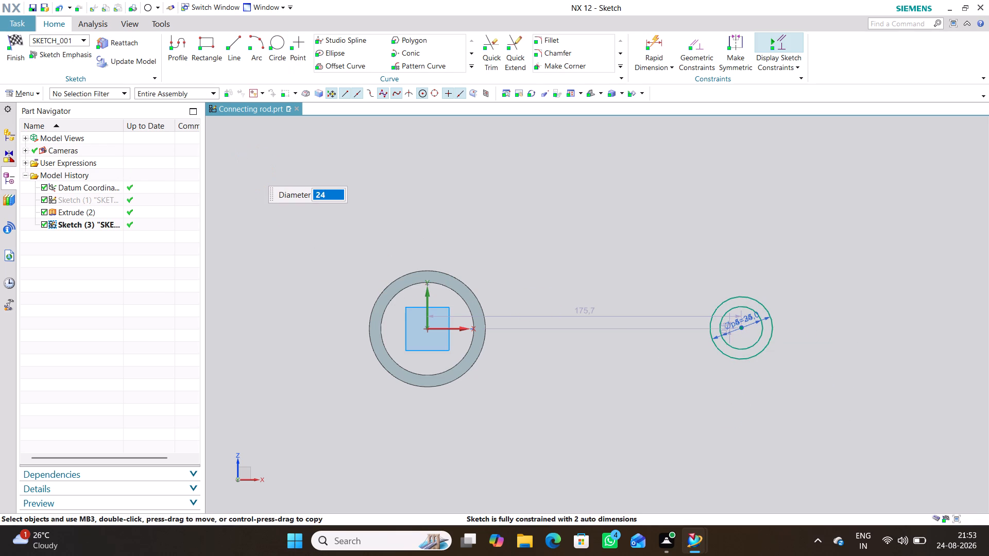
Move the 35 mm and 24 mm diameter dimensions clear of the circles so the labels no longer overlap.
scroll(655, 372, "down", 2)
scroll(693, 382, "up", 5)
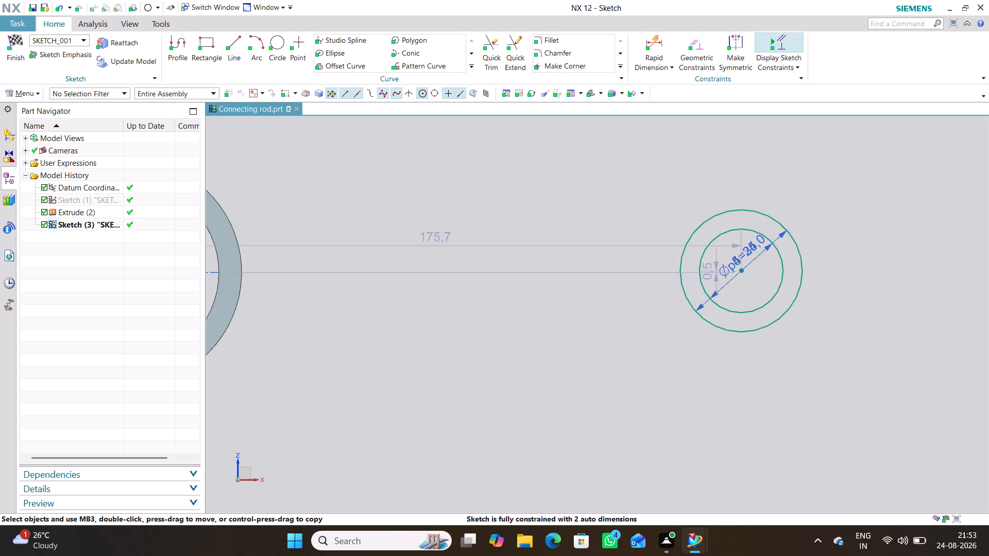
left_click_drag(717, 314, 722, 321)
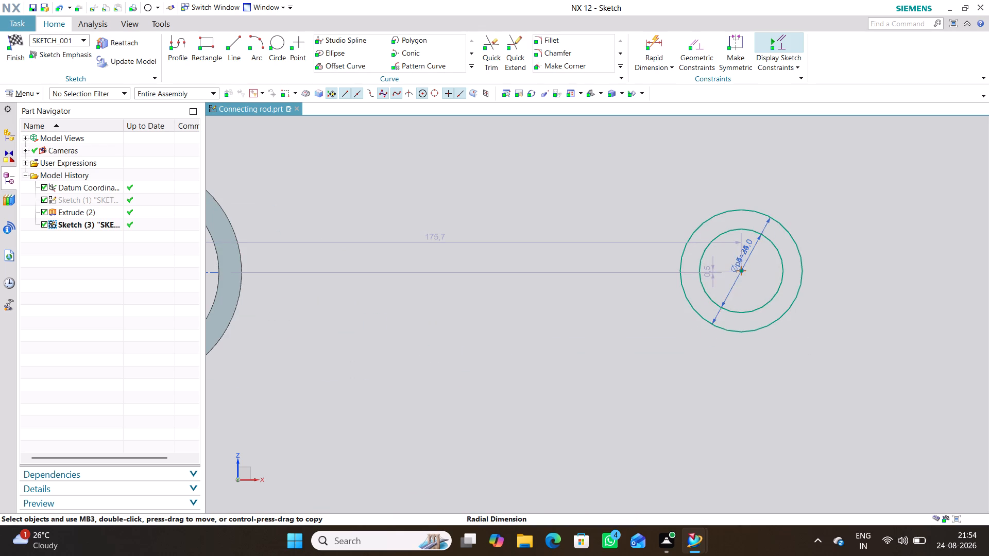
left_click_drag(722, 321, 869, 236)
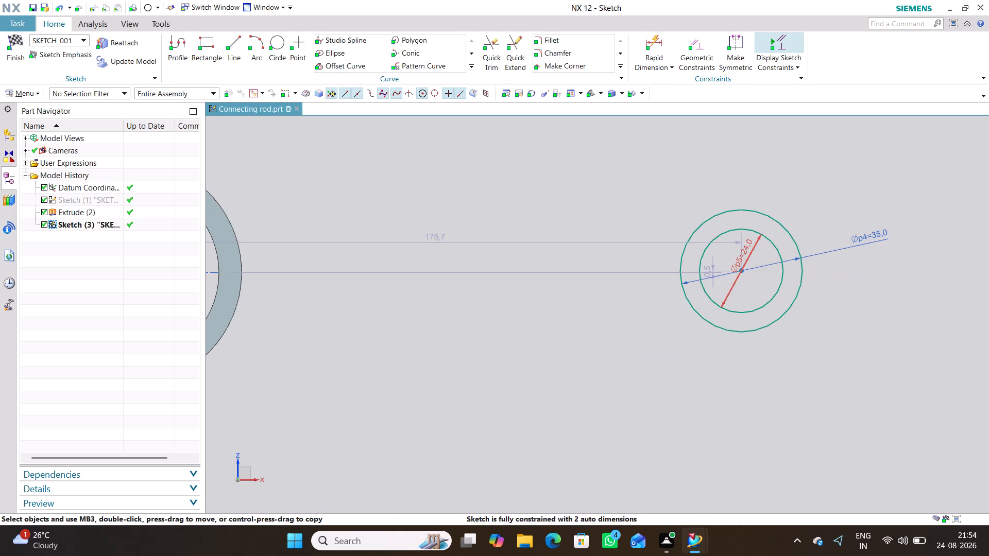
left_click_drag(729, 290, 871, 294)
left_click(701, 390)
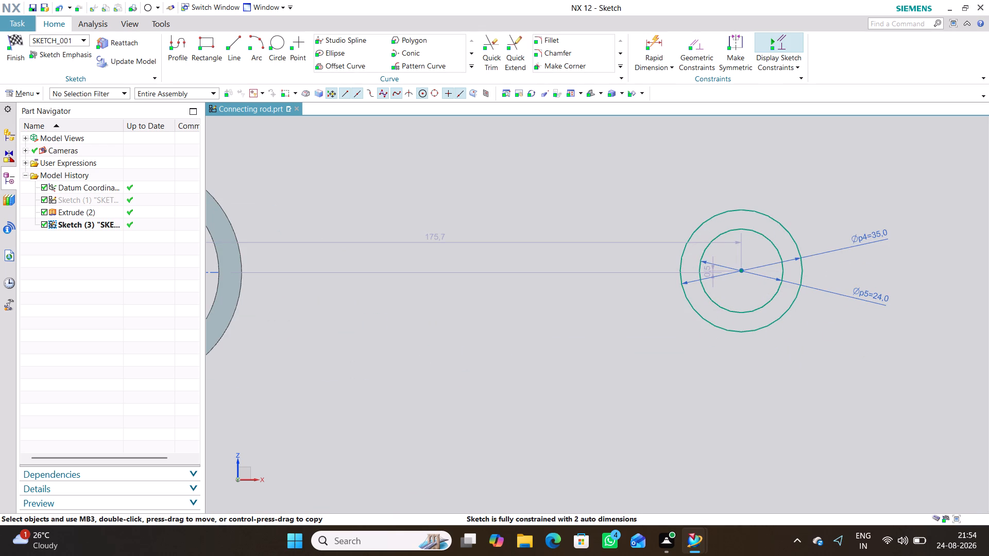
Set the vertical offset dimension between the small circles' centre and the horizontal X axis to 0 mm.
scroll(675, 308, "down", 2)
scroll(713, 322, "up", 4)
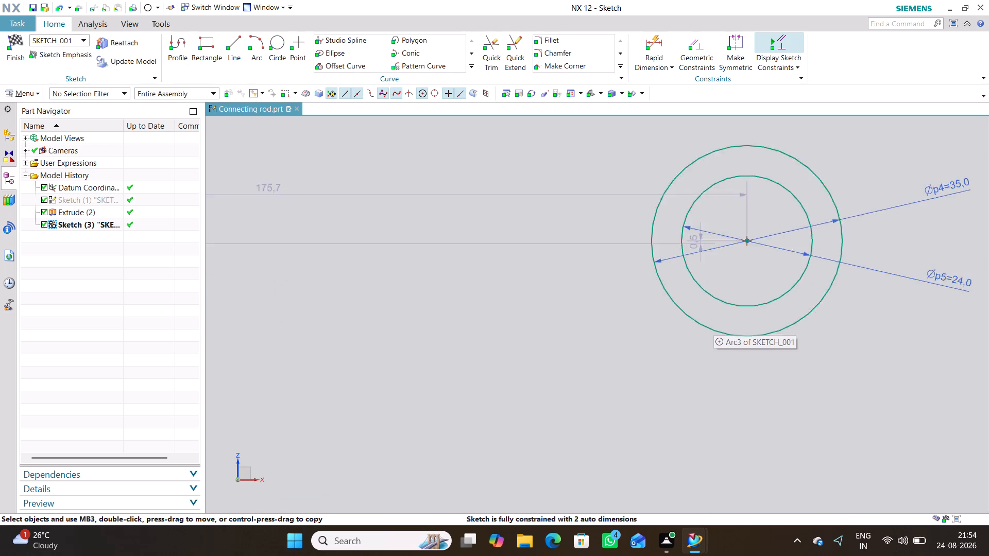
scroll(704, 296, "up", 4)
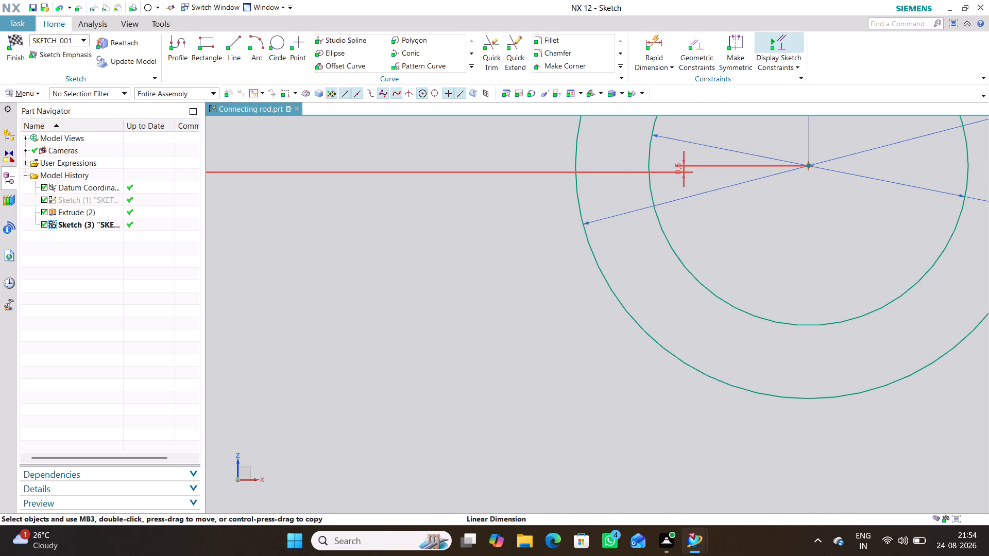
double_click(681, 168)
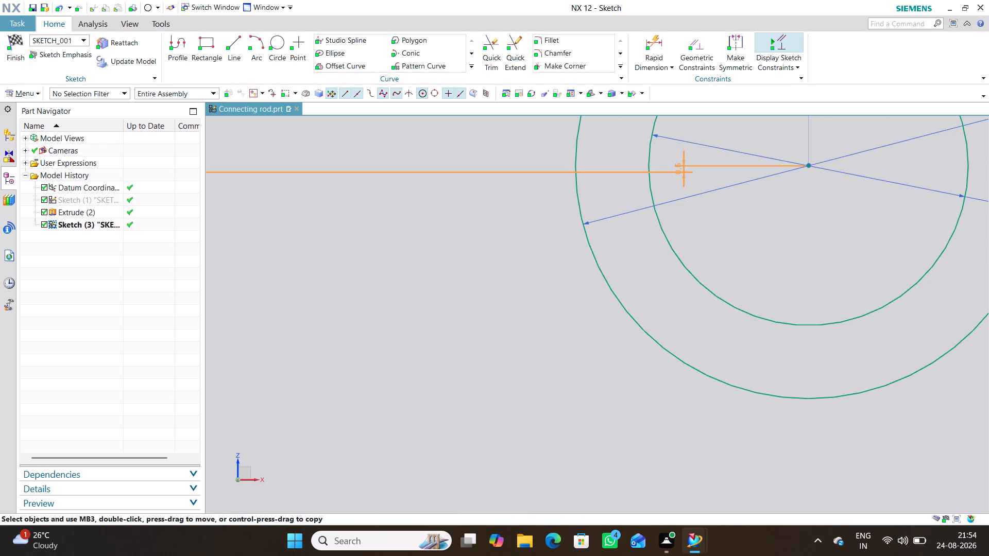
left_click(516, 320)
left_click_drag(684, 164, 643, 168)
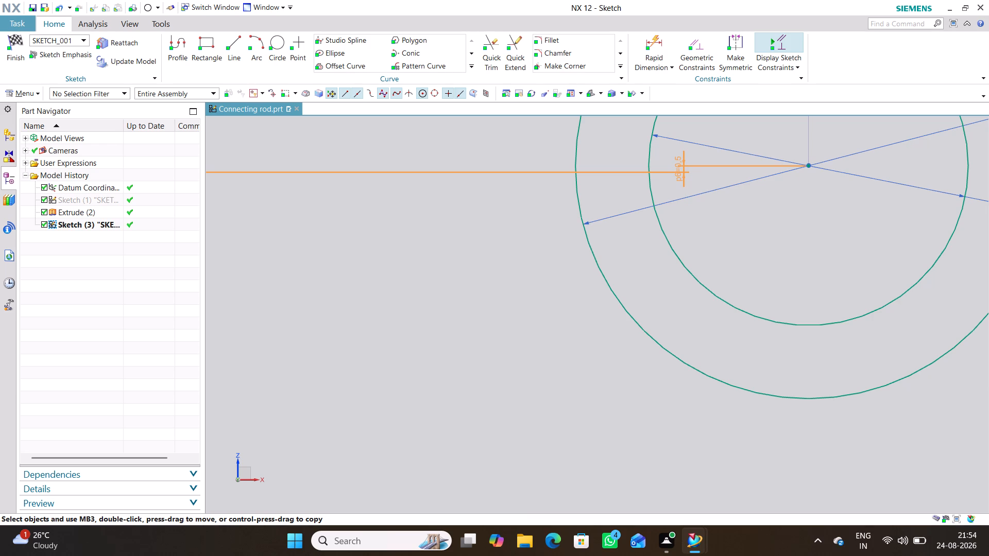
left_click(477, 283)
left_click_drag(491, 240, 430, 376)
scroll(437, 317, "down", 2)
scroll(456, 320, "up", 4)
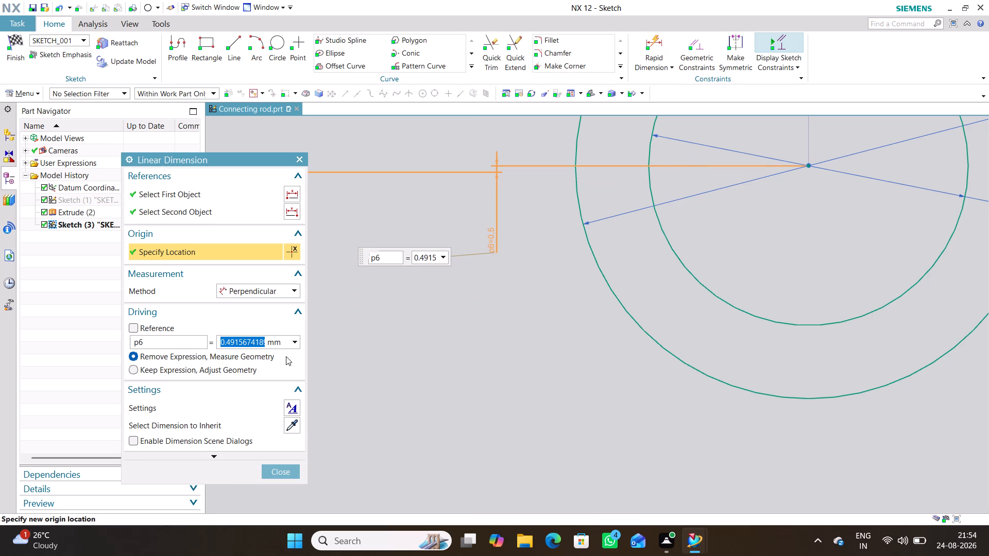
key("0")
key("Return")
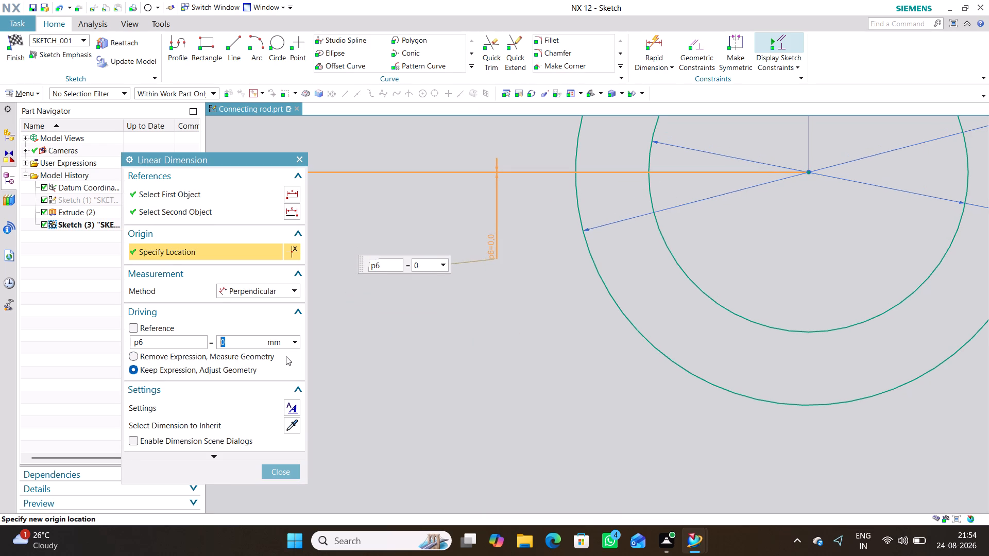
left_click(281, 470)
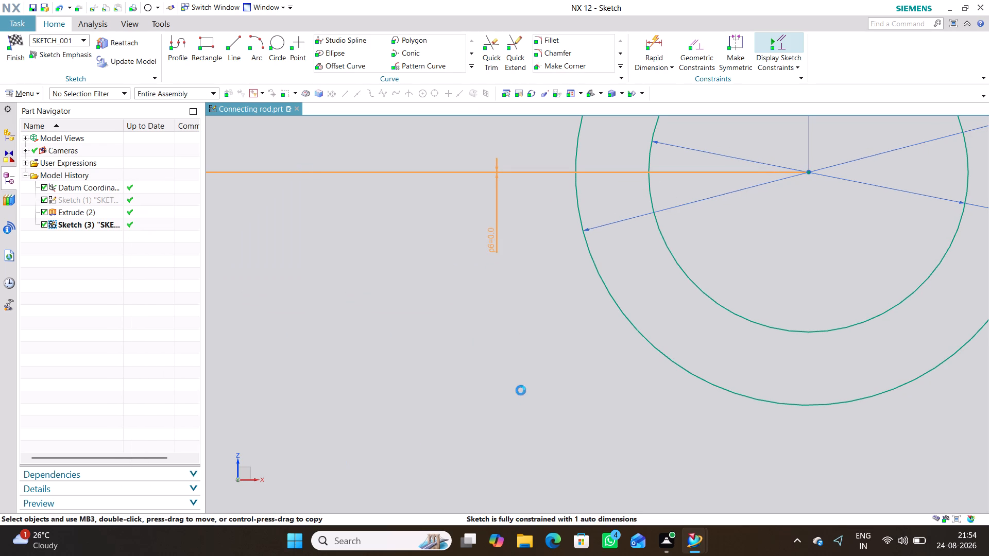
left_click(535, 388)
Check the small circles' alignment and spacing relative to the hollow ring, square to the sketch plane.
scroll(522, 377, "up", 2)
scroll(483, 318, "down", 7)
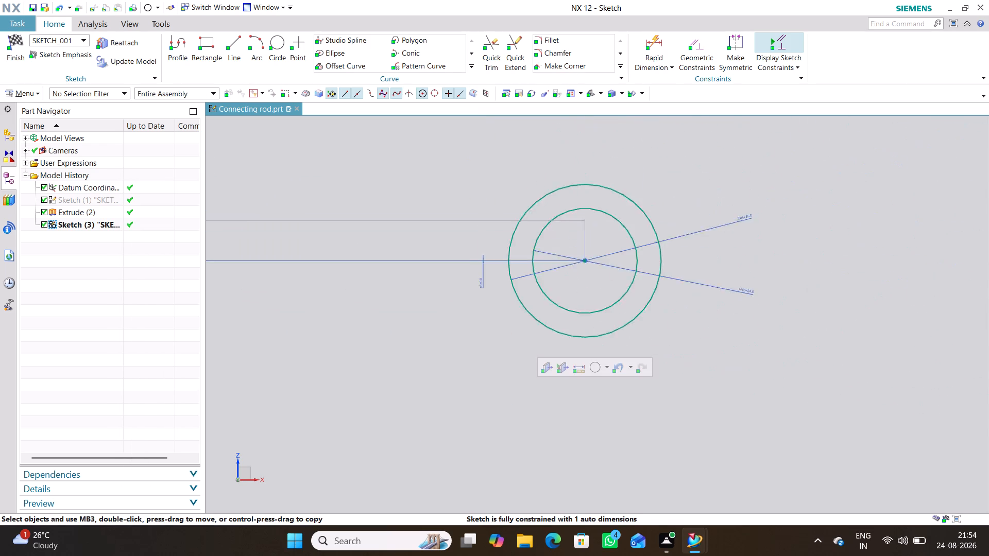
scroll(484, 314, "down", 1)
scroll(418, 358, "down", 1)
middle_click_drag(410, 363, 469, 372)
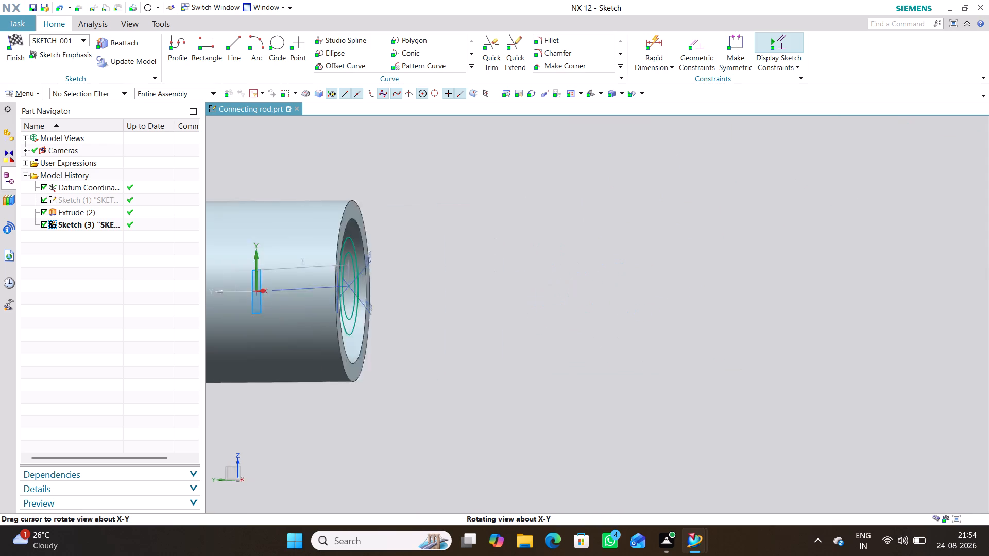
middle_click_drag(469, 372, 415, 366)
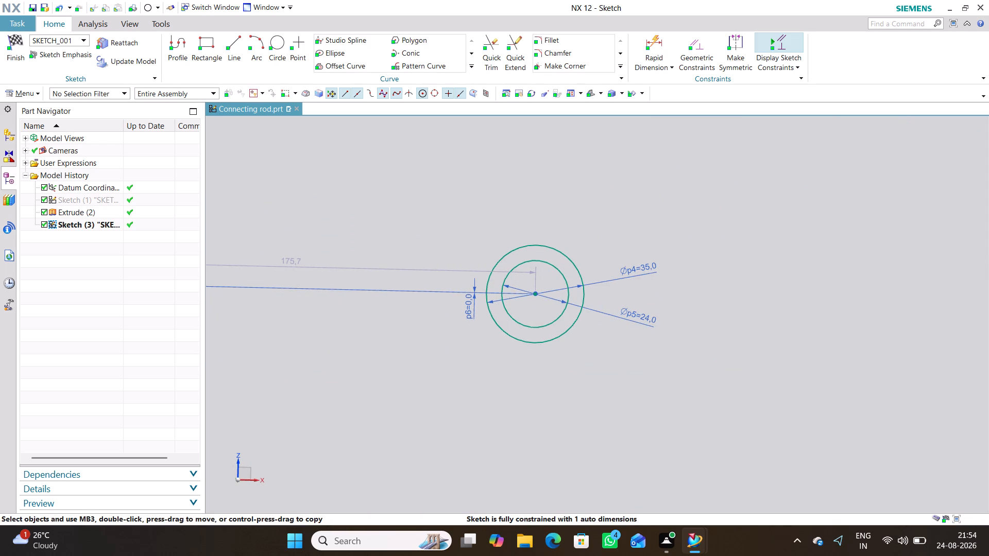
middle_click_drag(446, 402, 713, 389)
right_click_drag(446, 402, 713, 389)
scroll(649, 396, "down", 1)
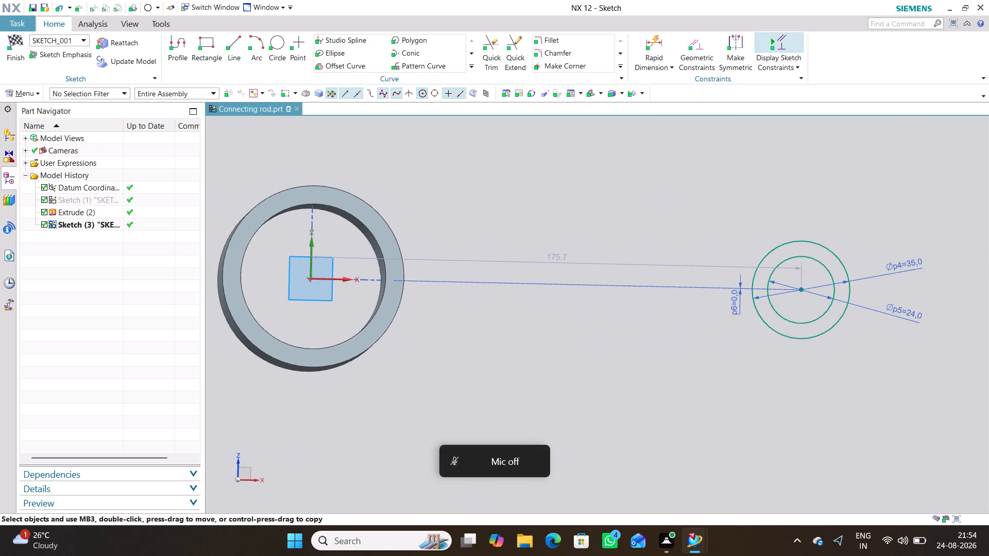
middle_click_drag(713, 389, 713, 389)
right_click_drag(713, 389, 719, 388)
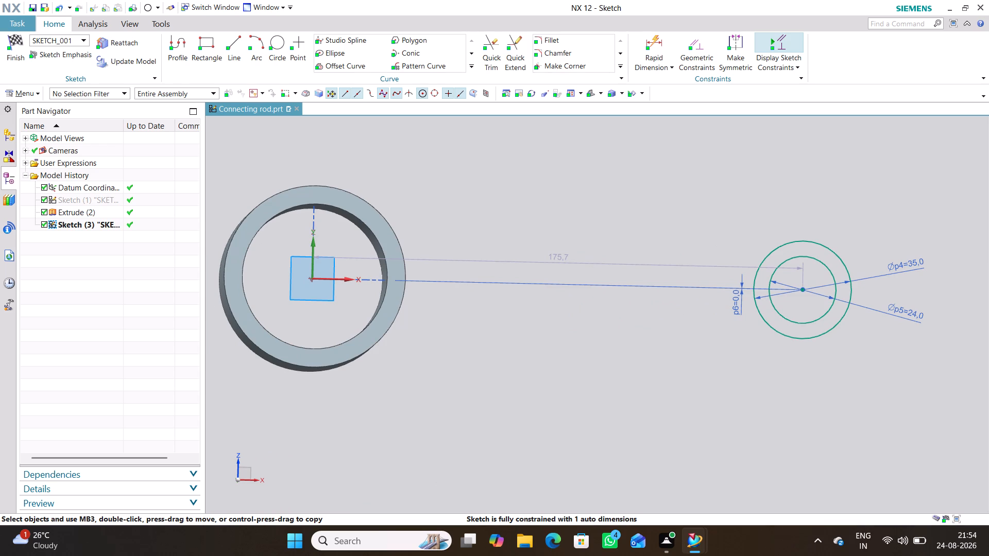
key("shift+F8")
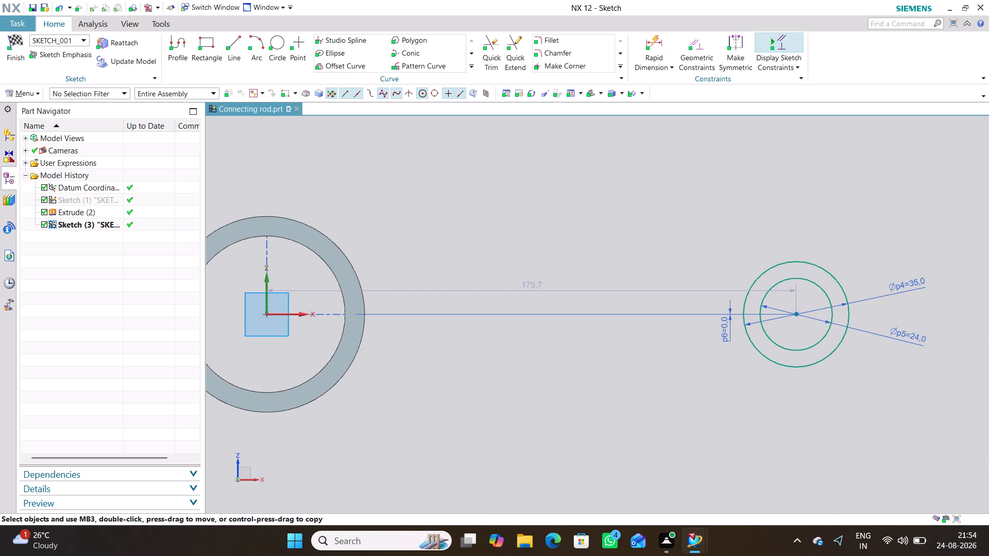
key("shift+F8")
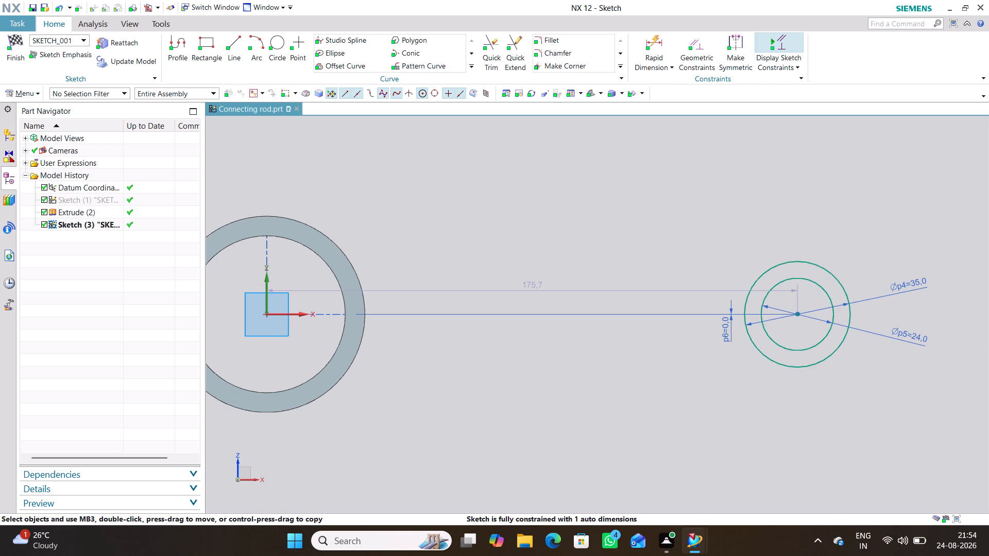
Set the horizontal distance from the large ring's centre to the small circles' centre to 250 mm.
double_click(533, 287)
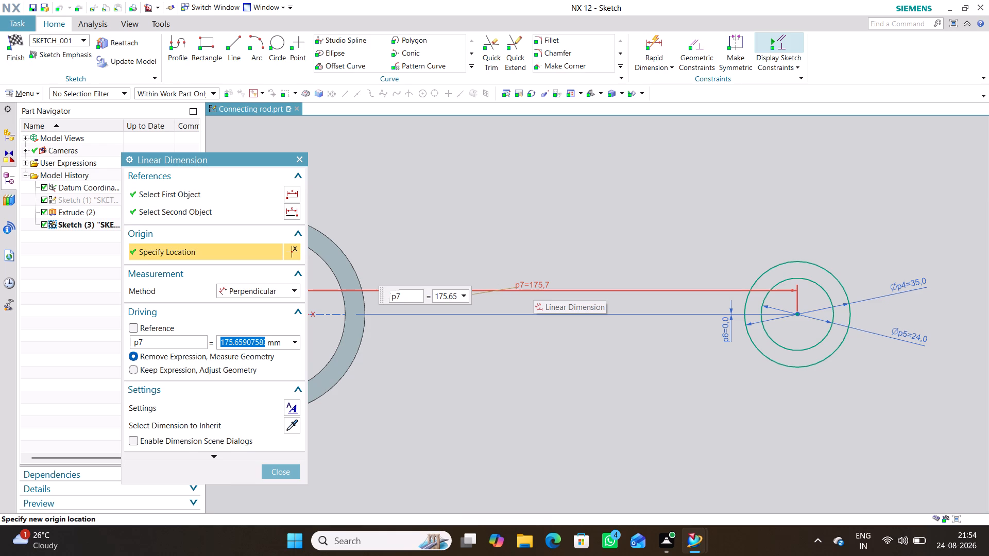
type("250")
key("Return")
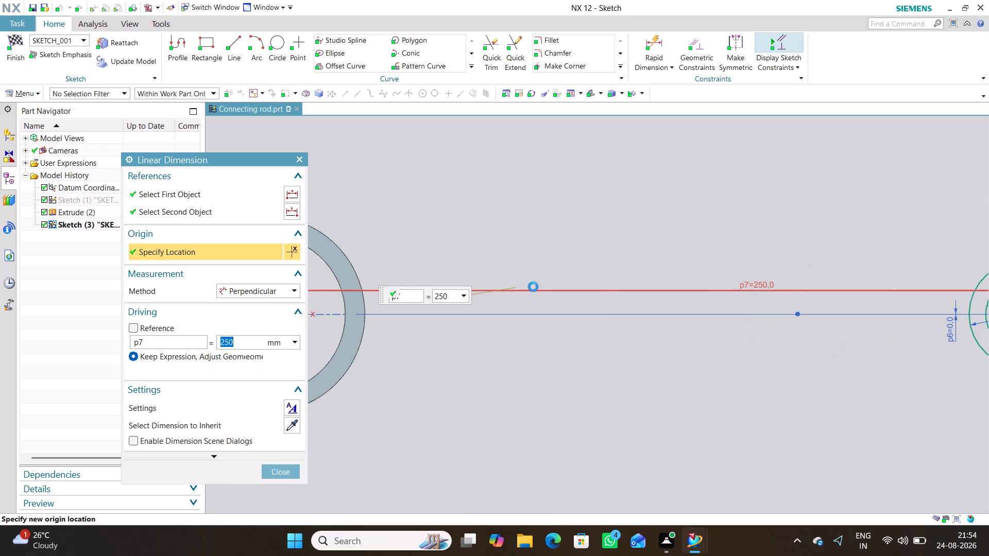
left_click(278, 471)
left_click(608, 423)
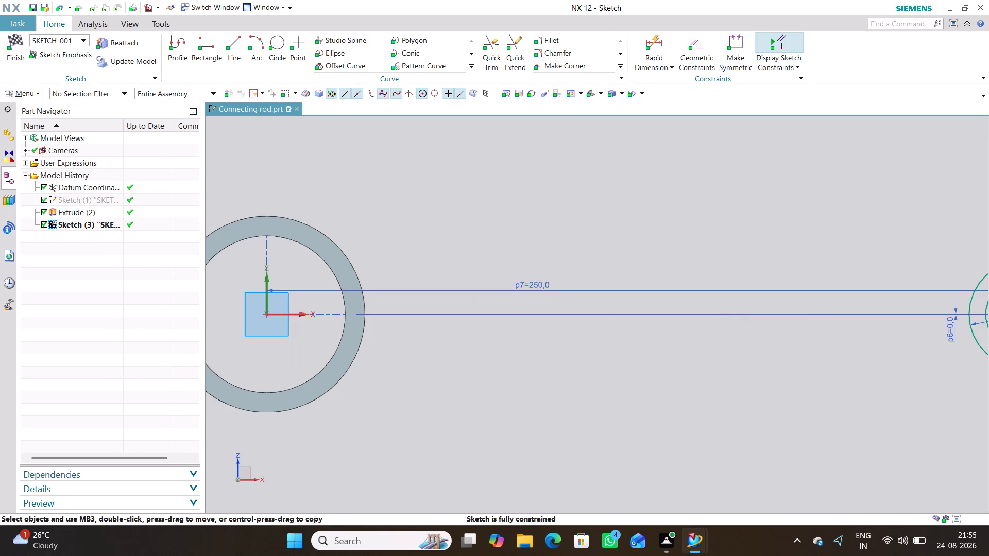
Examine the large ring and the small concentric circles together to check their spacing along the X axis.
scroll(605, 412, "up", 1)
scroll(671, 404, "down", 1)
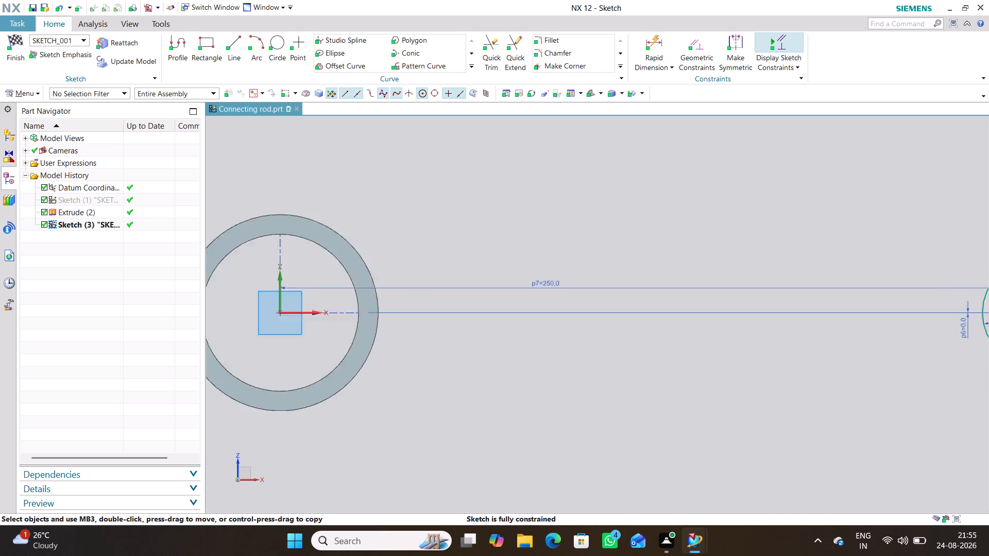
scroll(671, 404, "down", 1)
scroll(731, 419, "down", 1)
scroll(913, 416, "up", 1)
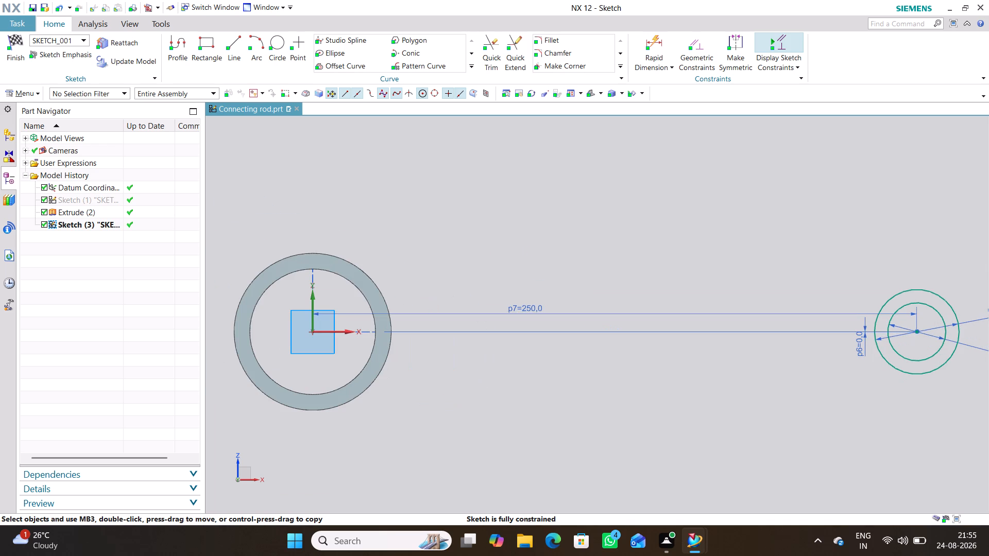
scroll(912, 413, "up", 1)
scroll(919, 398, "down", 2)
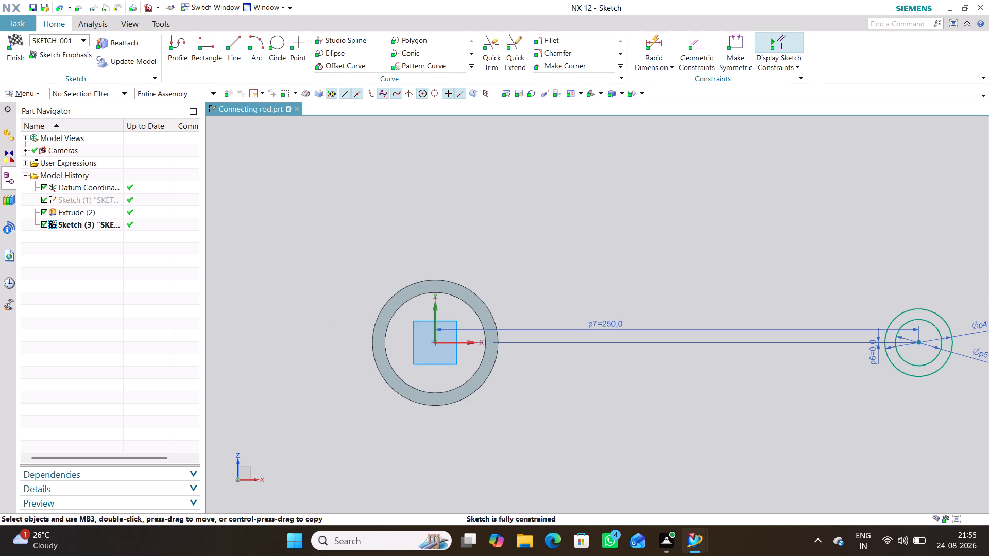
scroll(983, 423, "up", 1)
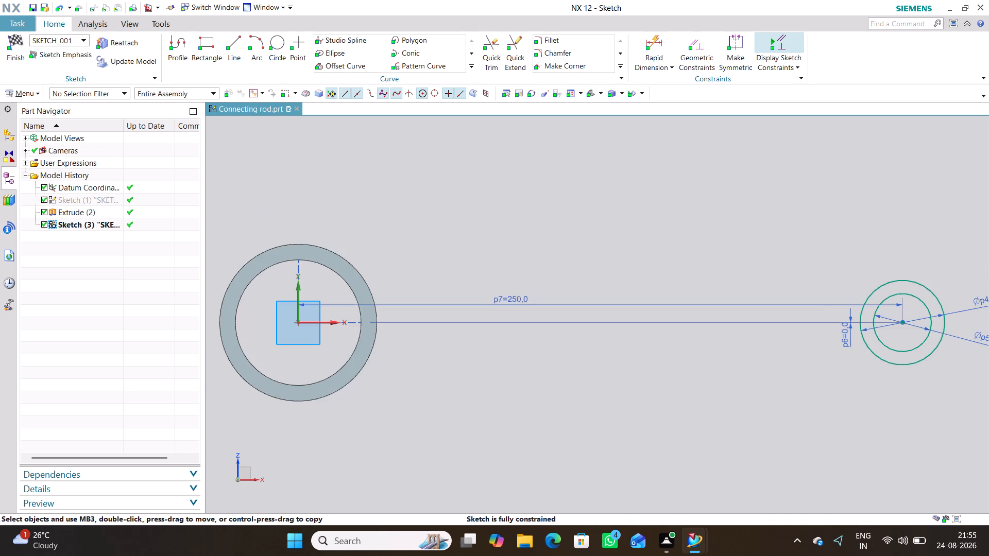
scroll(957, 408, "up", 1)
scroll(957, 408, "down", 3)
middle_click_drag(950, 411, 950, 410)
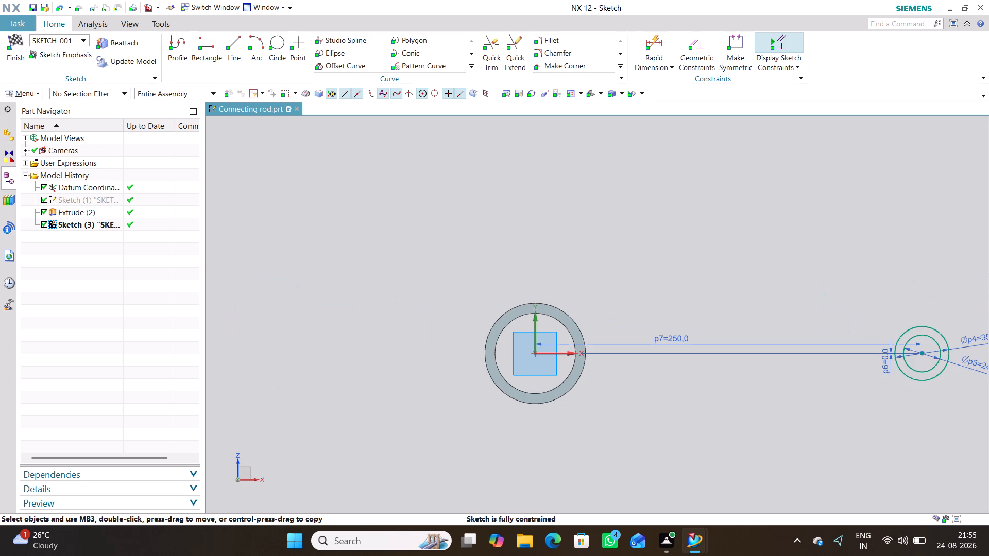
middle_click_drag(950, 410, 811, 411)
right_click_drag(950, 410, 811, 411)
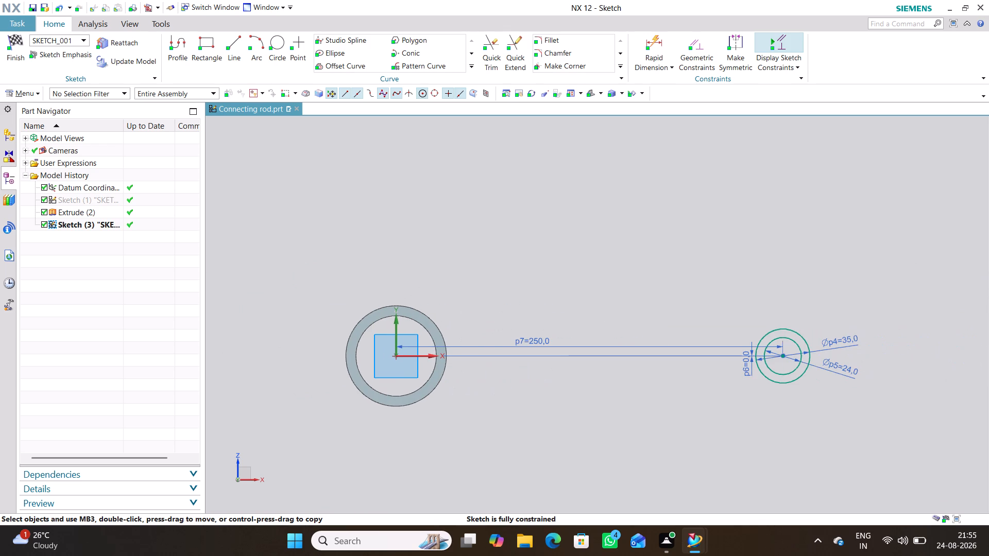
Finish the small-end sketch and return to modeling.
left_click(21, 57)
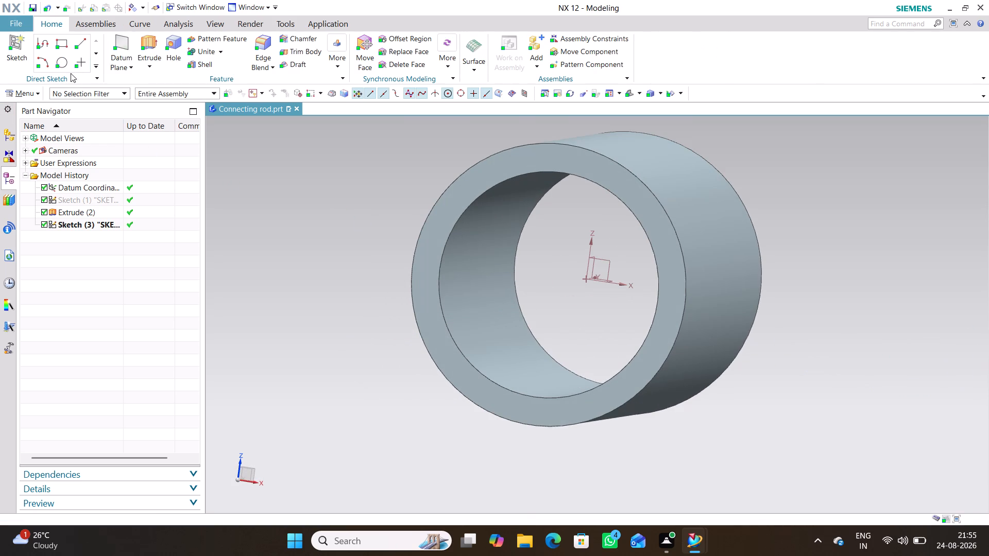
Extrude the two small concentric circles with a symmetric value of 21 mm and no Boolean to form the hollow small end.
left_click(156, 48)
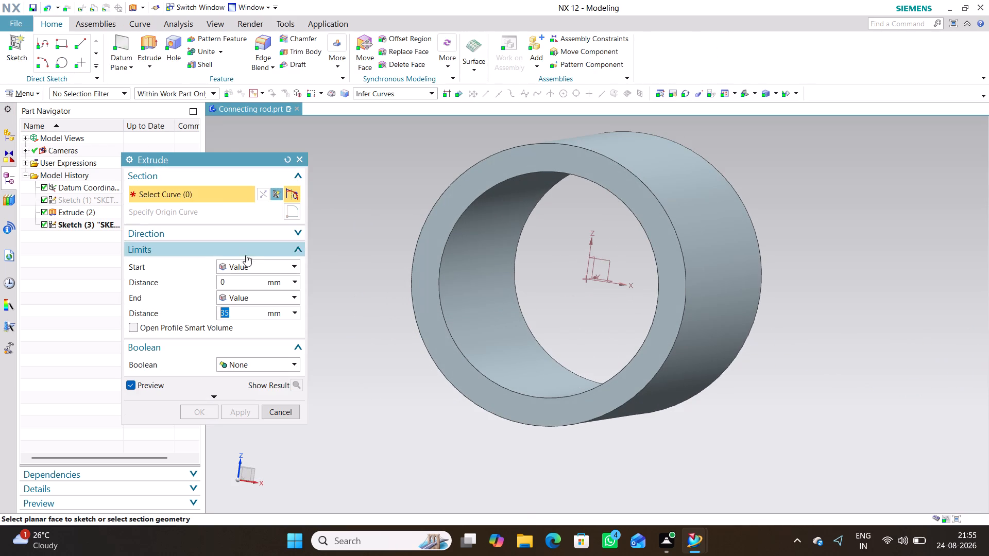
left_click(287, 269)
left_click(265, 291)
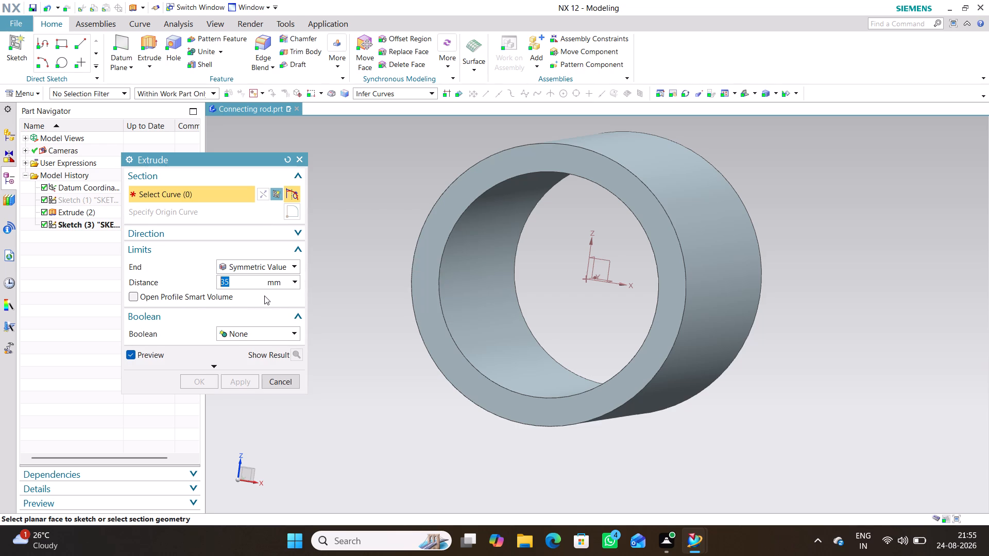
type("21")
left_click(380, 332)
scroll(768, 425, "down", 2)
scroll(770, 427, "up", 2)
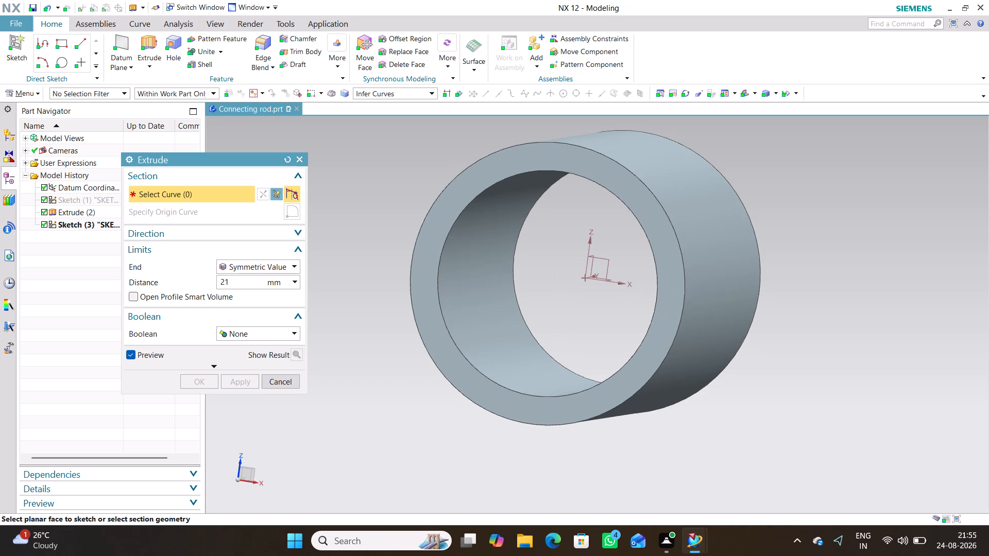
middle_click_drag(778, 438, 491, 316)
right_click_drag(778, 438, 491, 316)
scroll(681, 364, "down", 1)
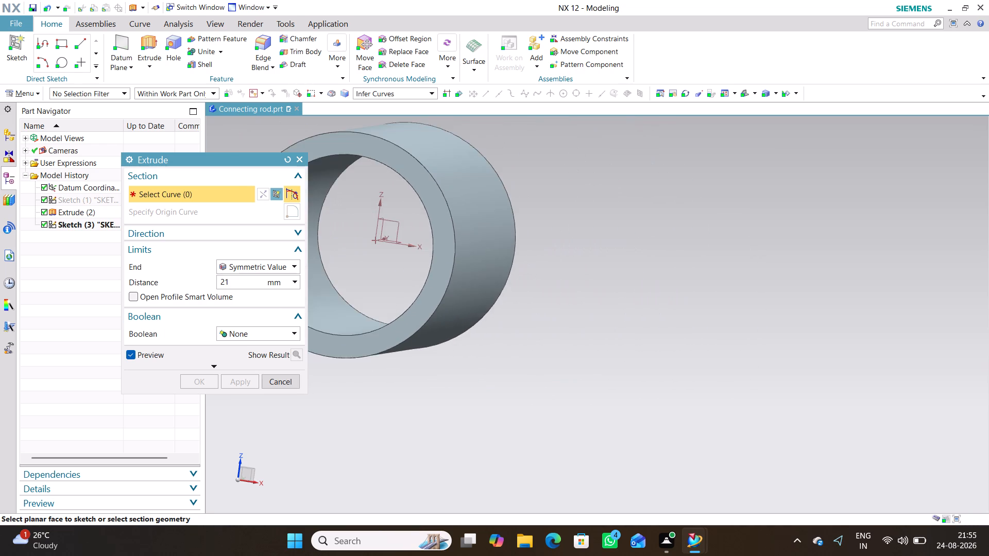
scroll(730, 380, "down", 4)
middle_click_drag(777, 426, 648, 382)
right_click_drag(777, 425, 648, 382)
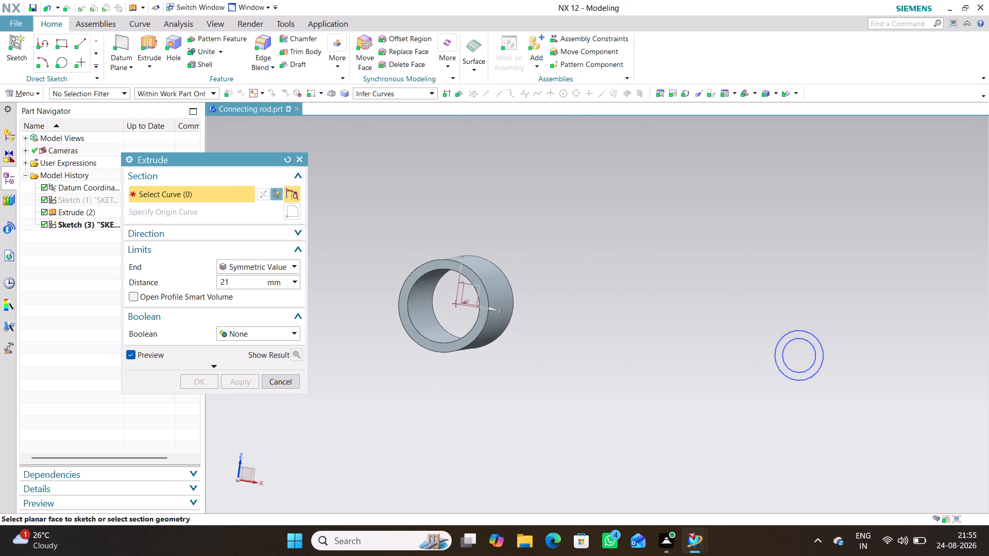
left_click(792, 340)
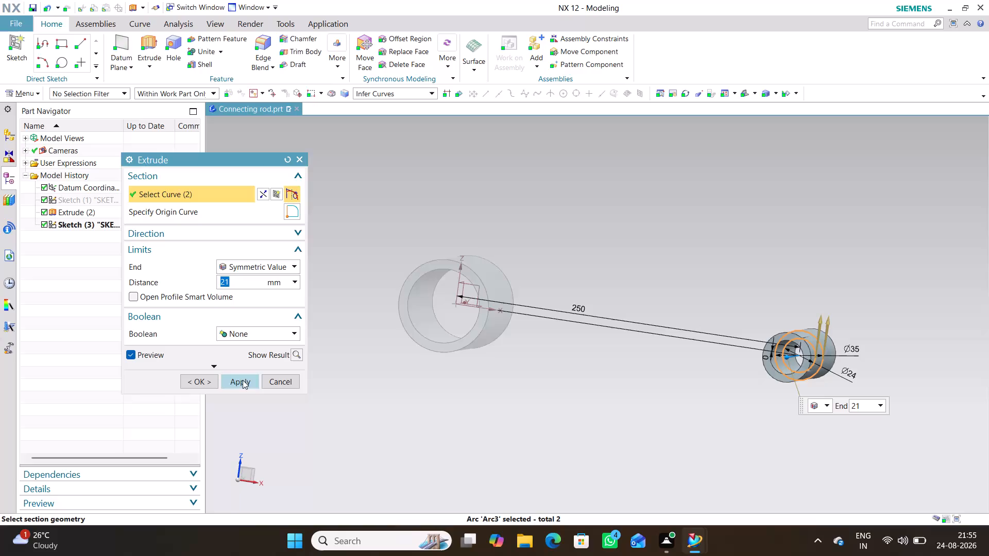
left_click(209, 381)
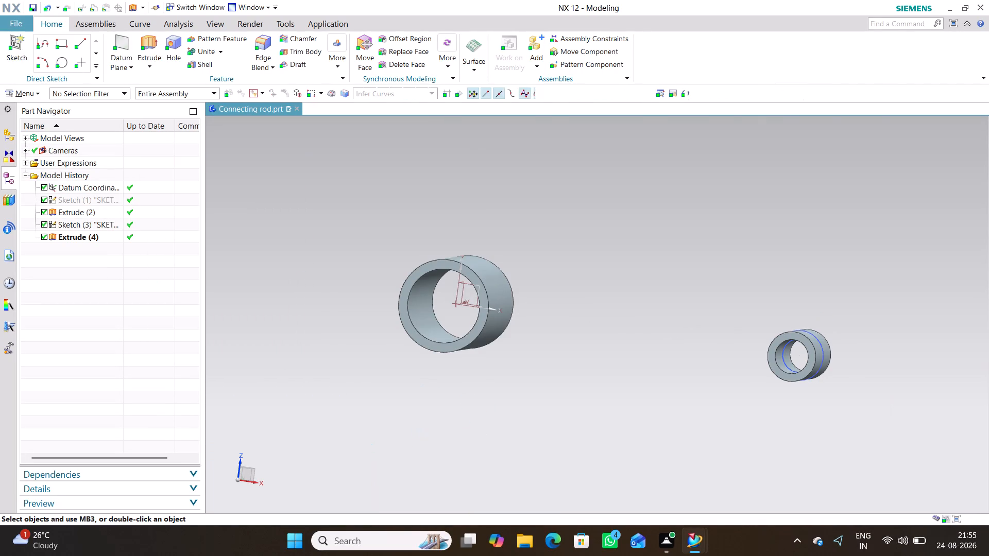
Hide the sketch of the small end's concentric circles.
left_click(710, 422)
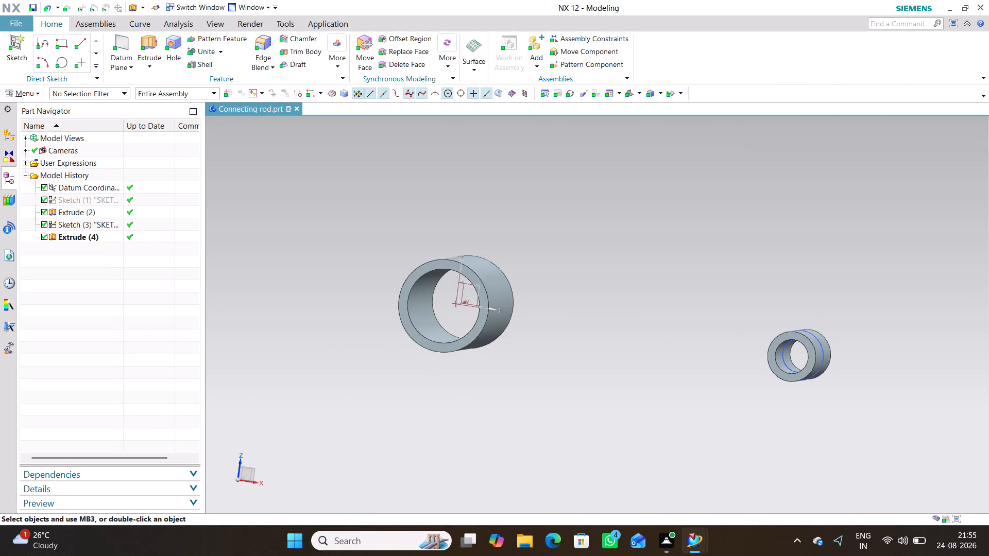
left_click(863, 274)
middle_click_drag(883, 387, 838, 413)
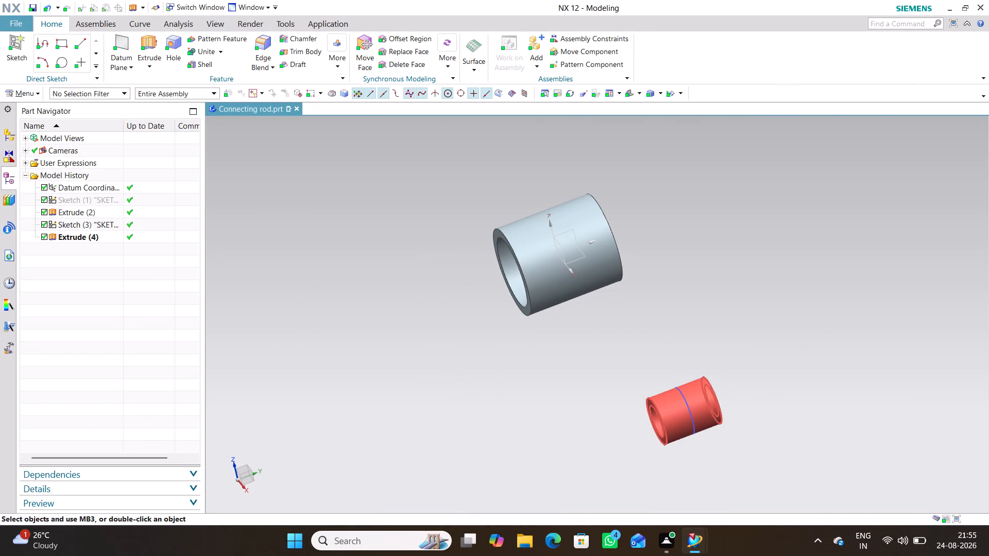
right_click(683, 396)
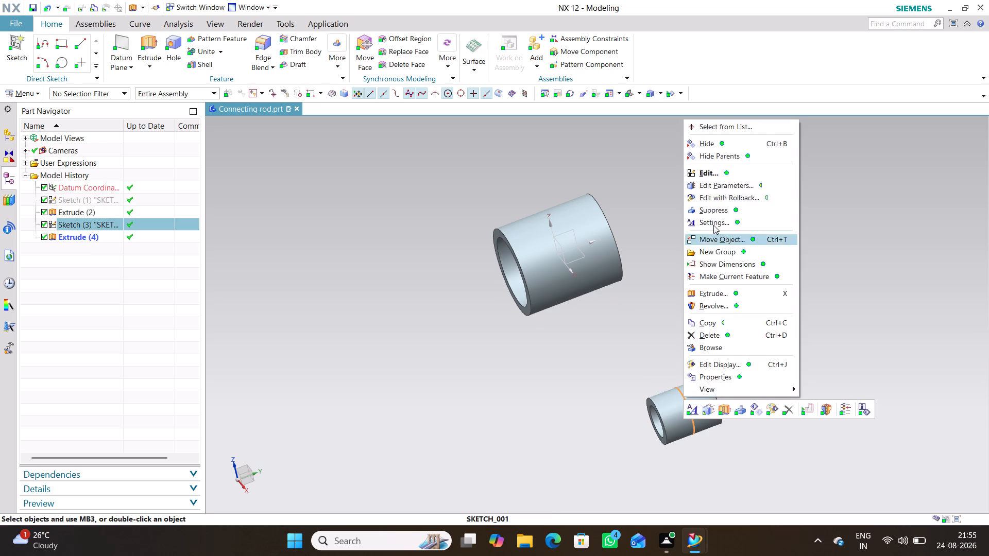
left_click(739, 146)
left_click(808, 368)
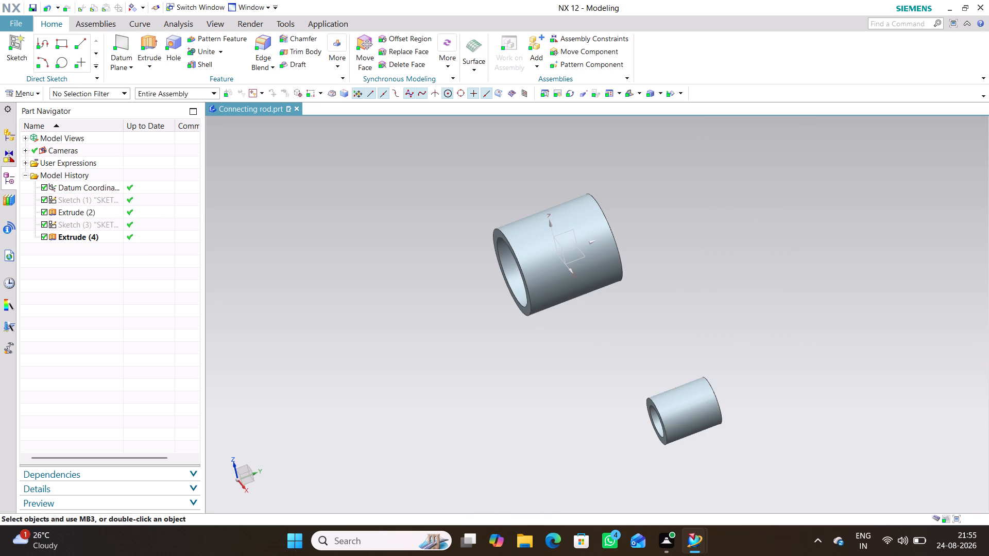
Create a new sketch in the task environment on the inferred XY plane through the large end's centre.
middle_click_drag(576, 417, 627, 393)
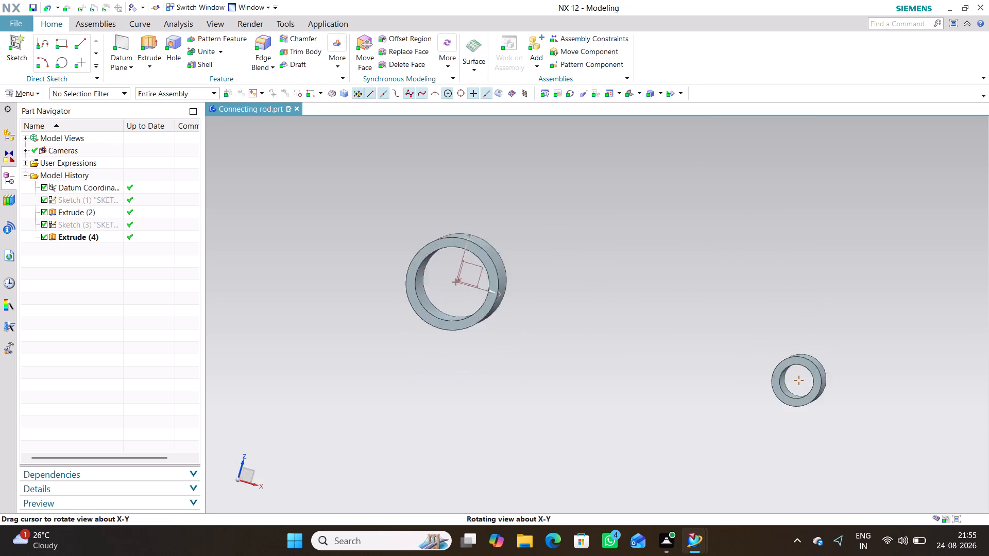
middle_click_drag(627, 393, 601, 423)
left_click(566, 398)
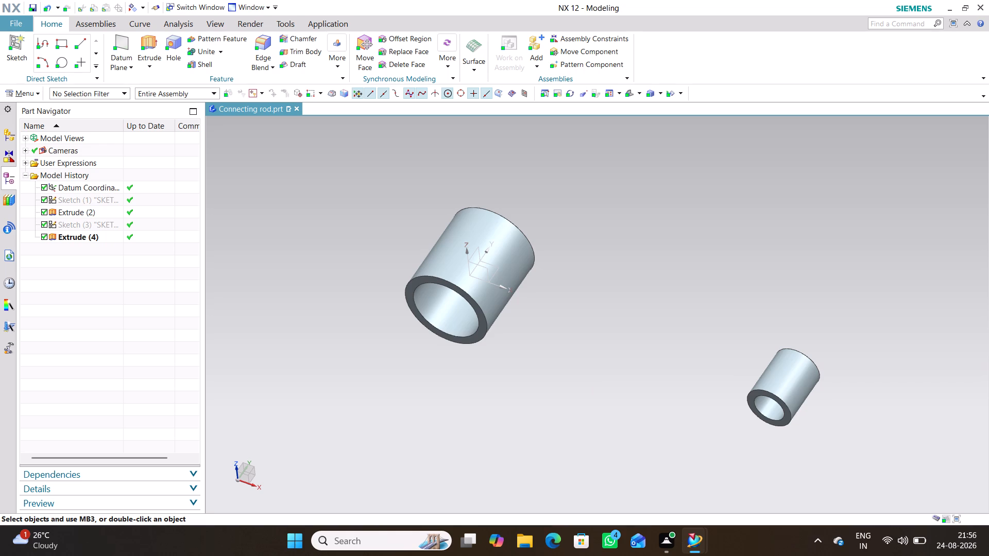
middle_click_drag(428, 409, 452, 280)
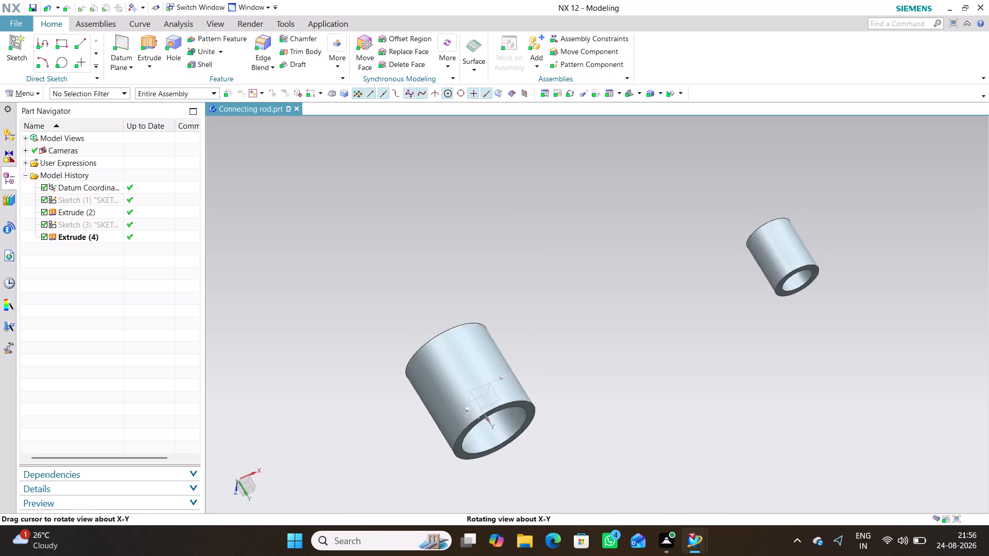
middle_click_drag(452, 280, 490, 380)
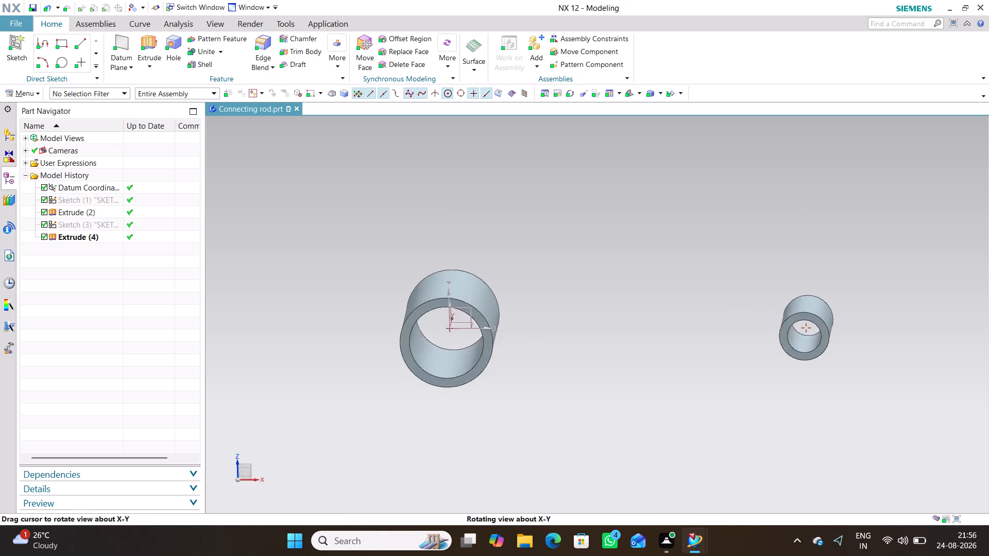
middle_click_drag(490, 380, 473, 399)
left_click(19, 96)
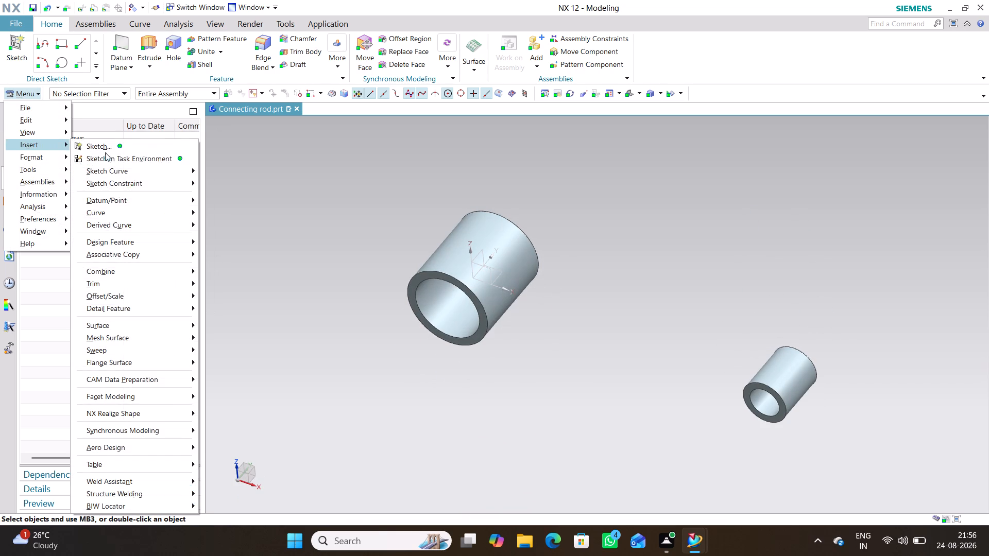
left_click(109, 159)
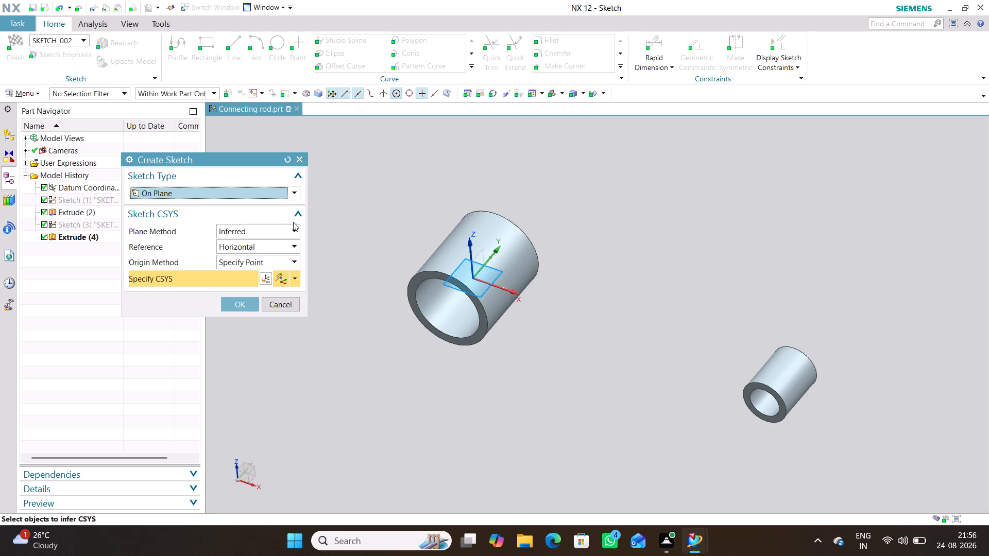
middle_click_drag(411, 356, 431, 298)
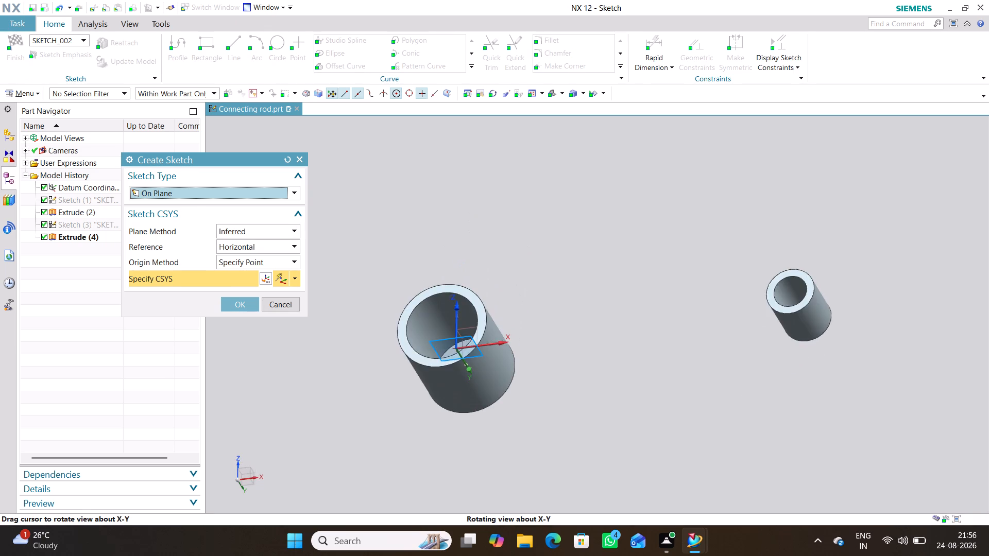
middle_click_drag(431, 298, 426, 332)
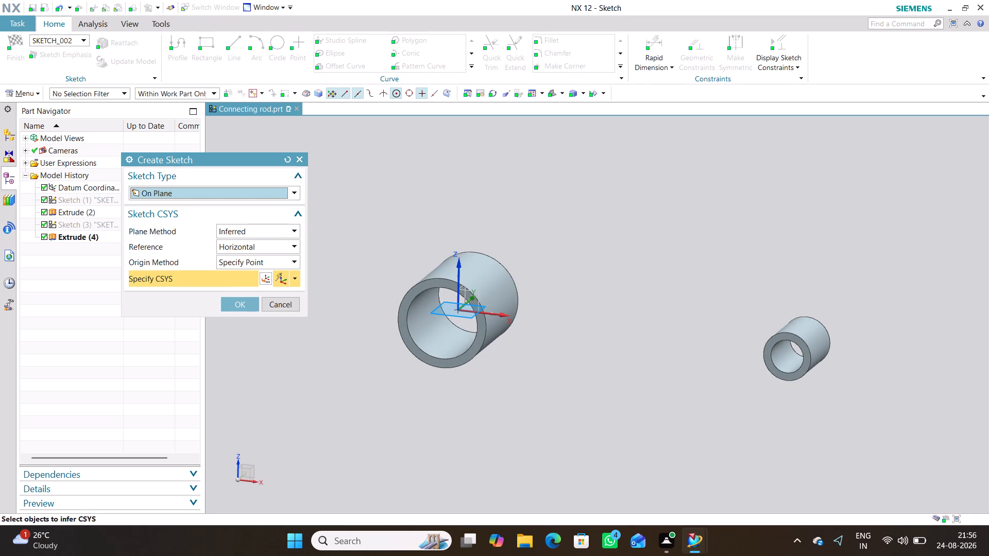
left_click(246, 305)
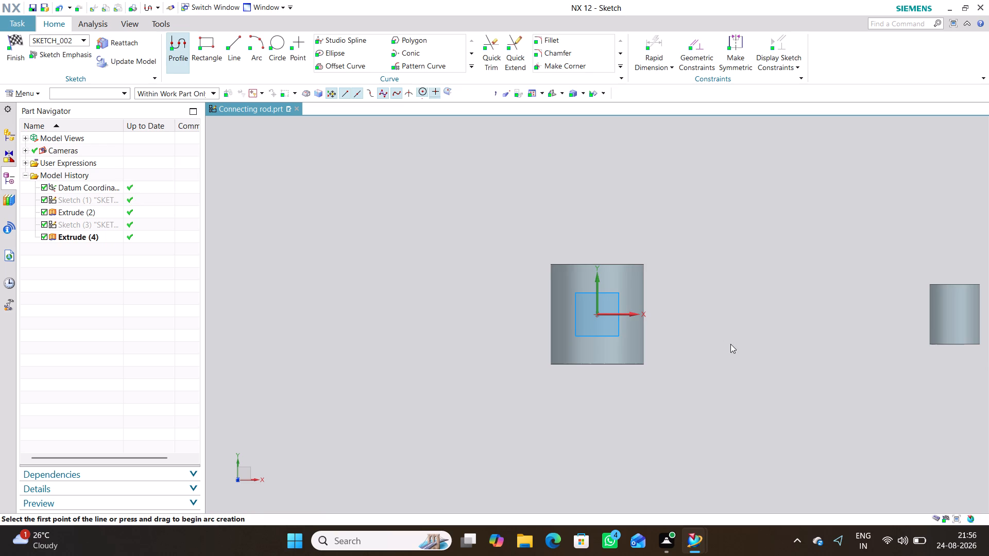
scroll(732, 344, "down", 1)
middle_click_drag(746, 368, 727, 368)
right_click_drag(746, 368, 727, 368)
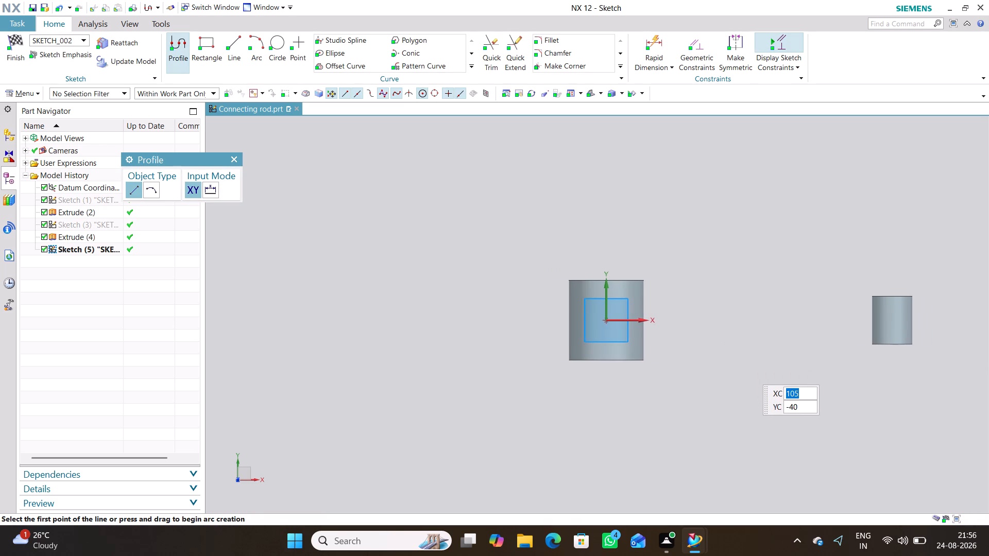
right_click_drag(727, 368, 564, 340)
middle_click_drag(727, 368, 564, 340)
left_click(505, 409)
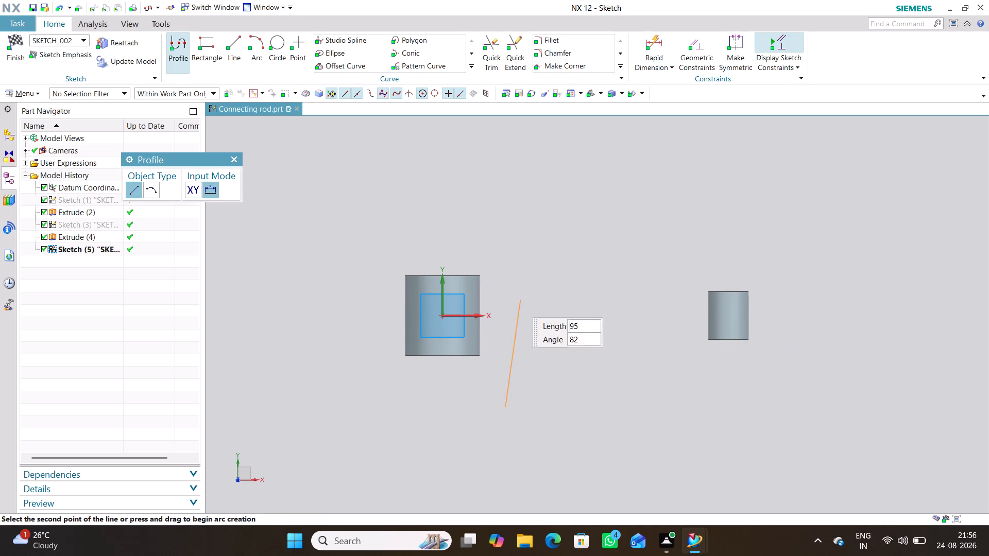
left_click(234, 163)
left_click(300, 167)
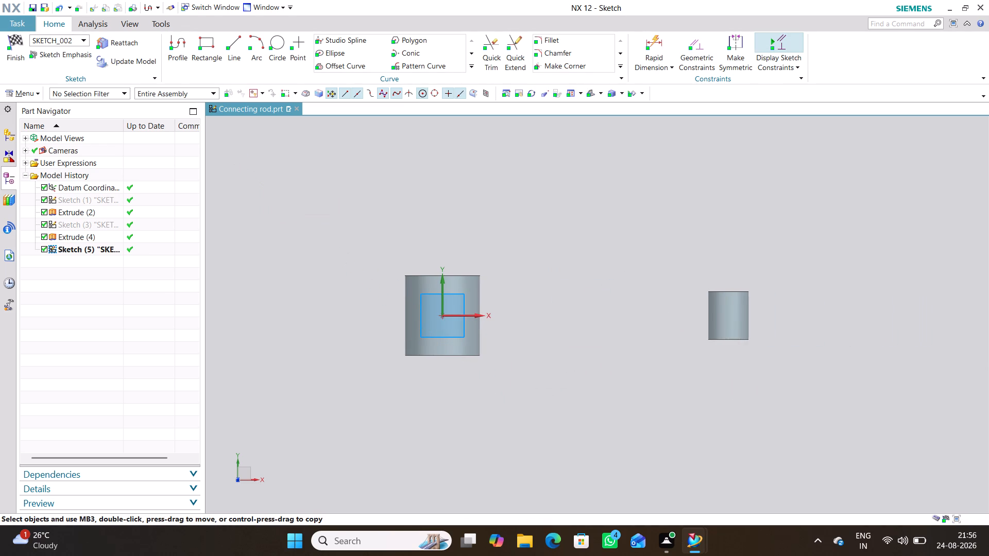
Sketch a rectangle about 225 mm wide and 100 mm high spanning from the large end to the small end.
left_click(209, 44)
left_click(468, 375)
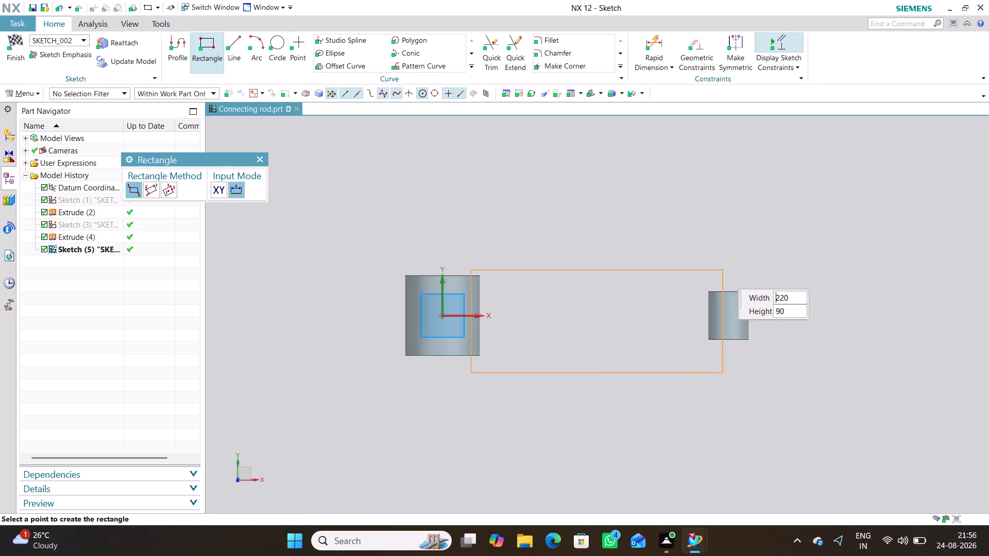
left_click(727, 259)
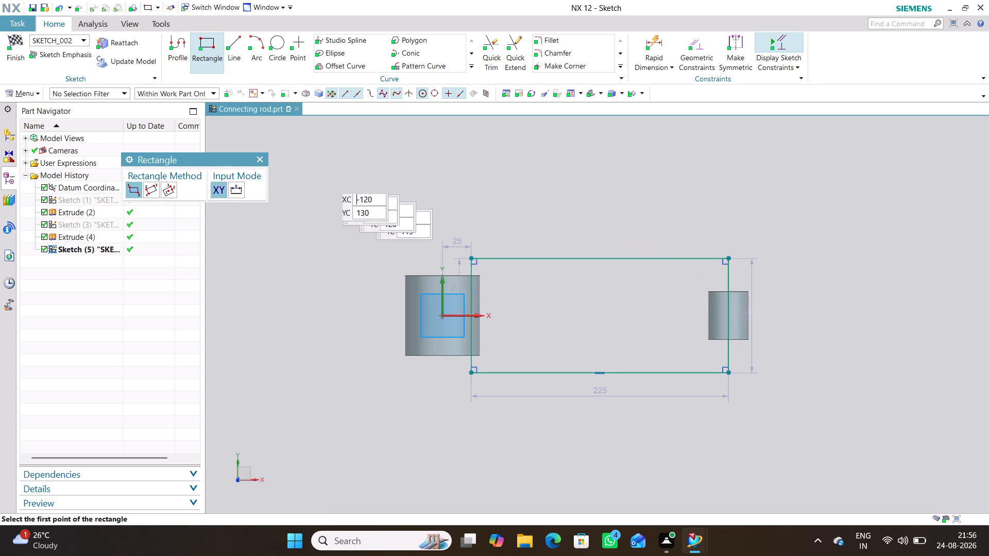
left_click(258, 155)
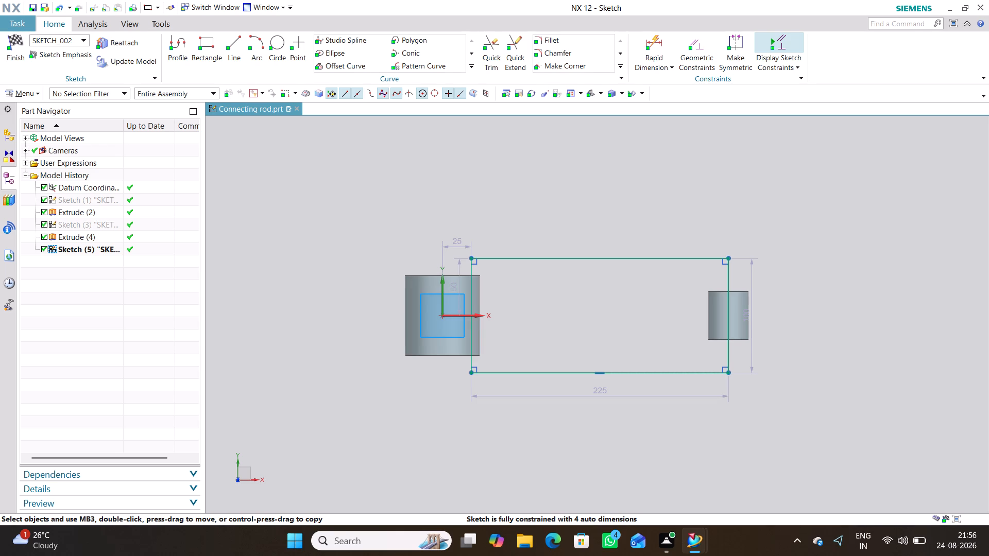
Examine from several angles how the rectangle lies relative to the two hollow ends.
middle_click_drag(496, 421, 496, 400)
right_click(496, 421)
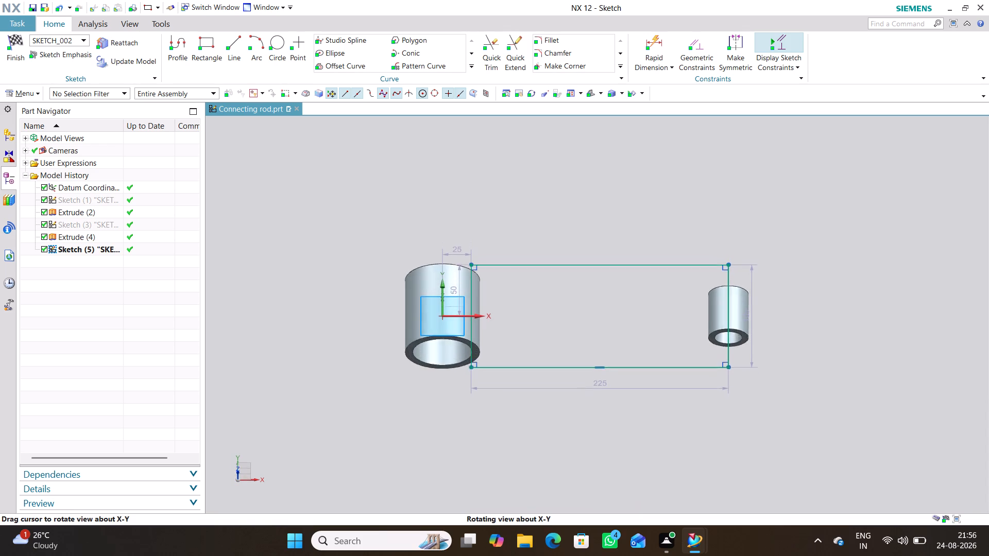
middle_click_drag(496, 400, 494, 426)
scroll(520, 427, "down", 1)
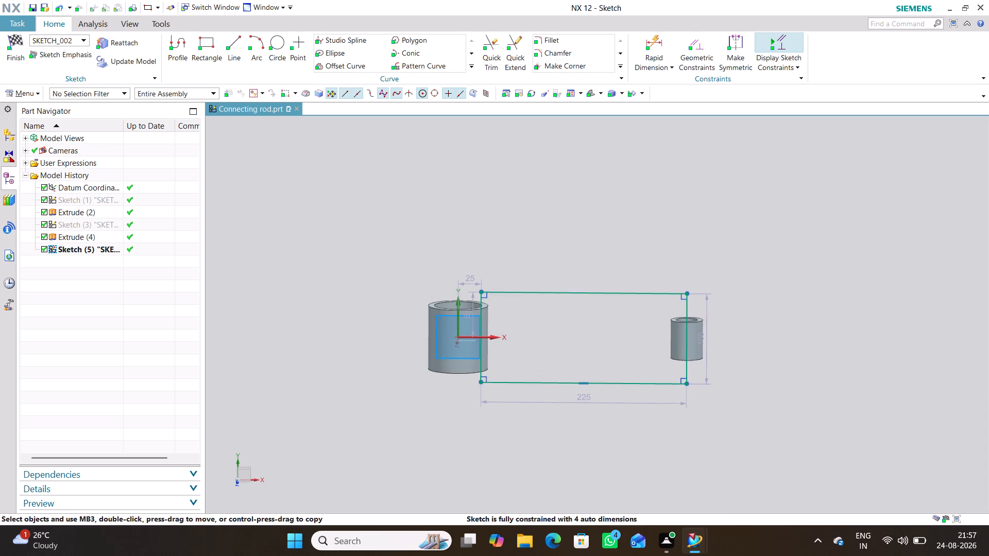
key("shift+F8")
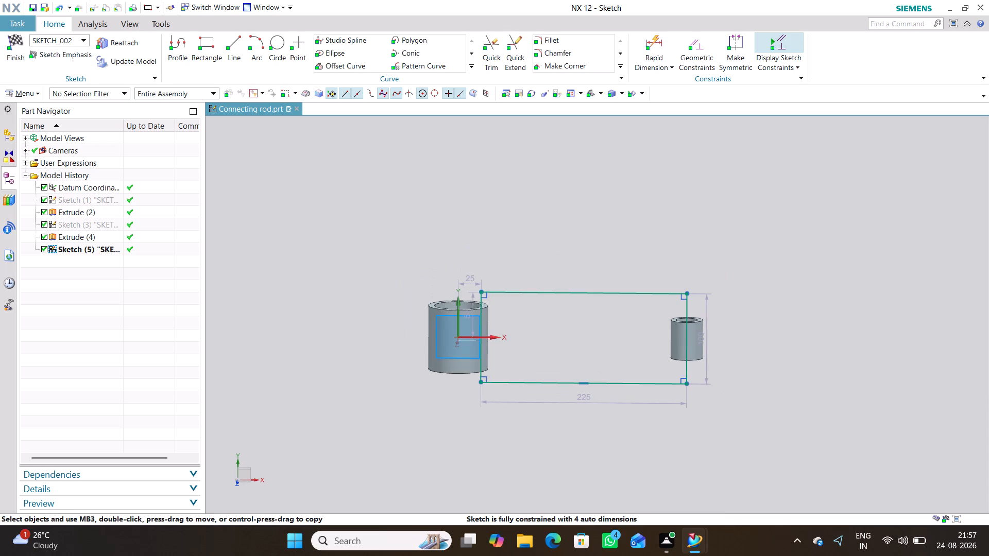
left_click(520, 427)
key("shift+F8")
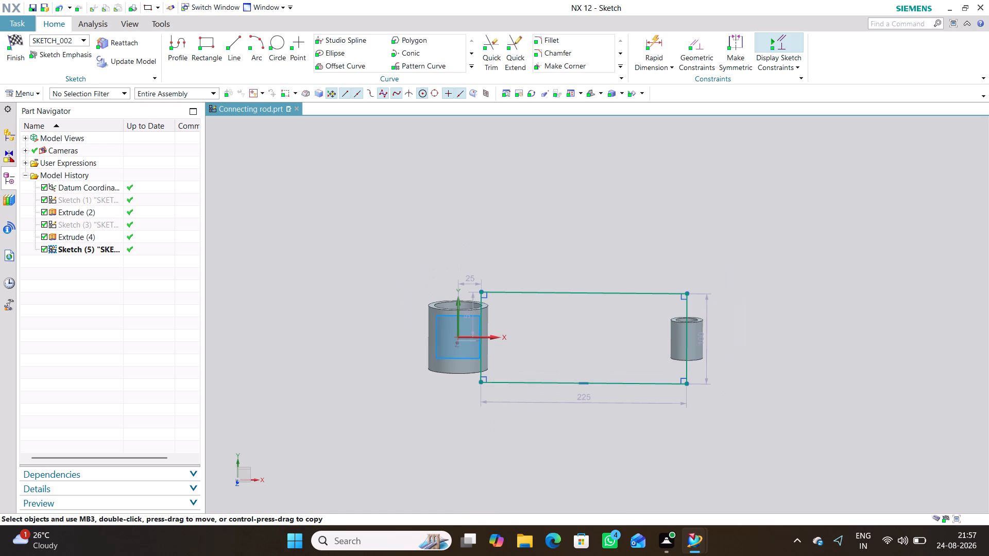
middle_click_drag(571, 438, 564, 386)
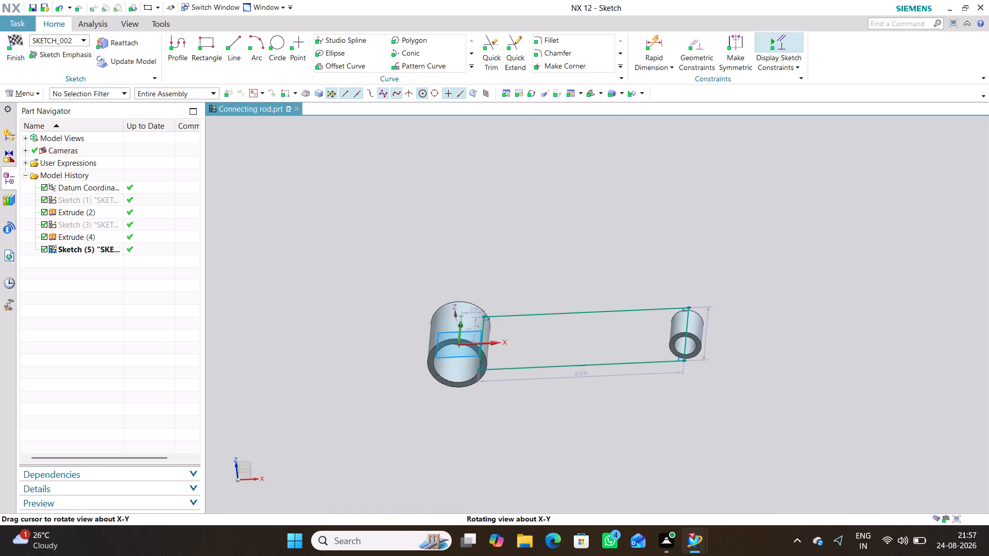
middle_click_drag(564, 386, 564, 387)
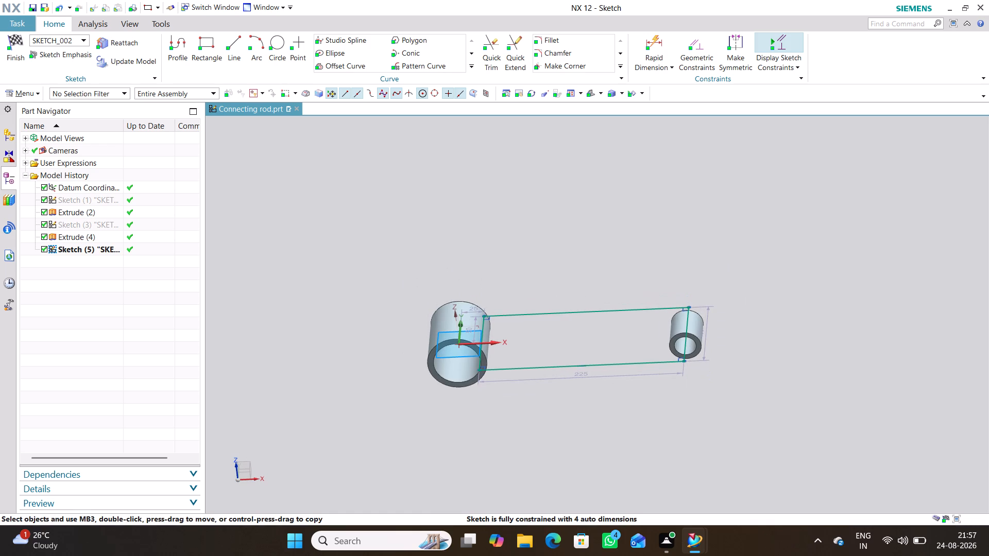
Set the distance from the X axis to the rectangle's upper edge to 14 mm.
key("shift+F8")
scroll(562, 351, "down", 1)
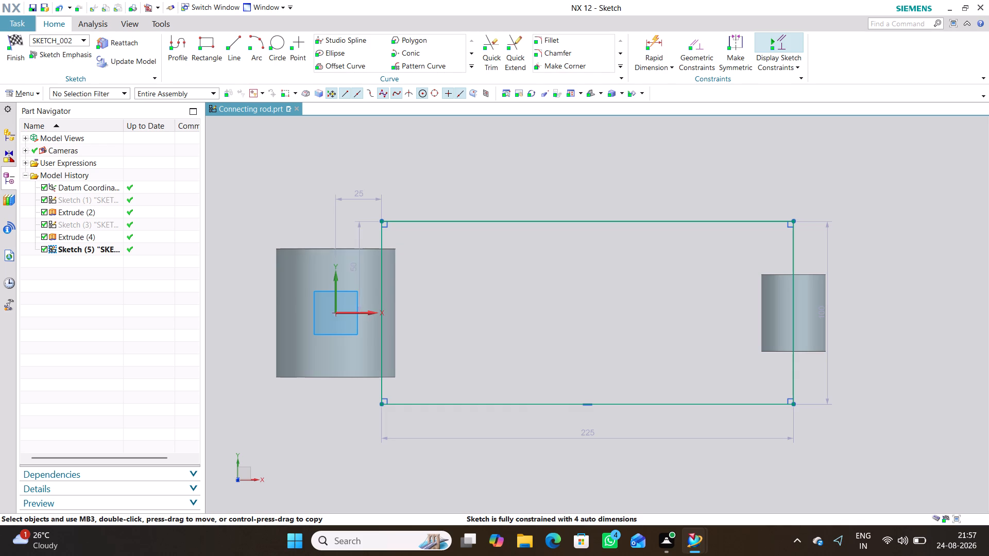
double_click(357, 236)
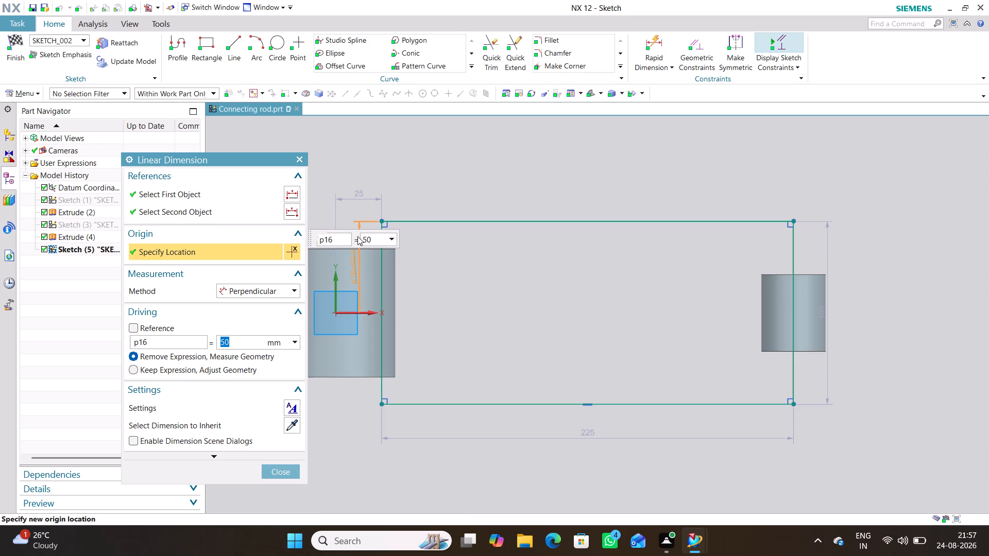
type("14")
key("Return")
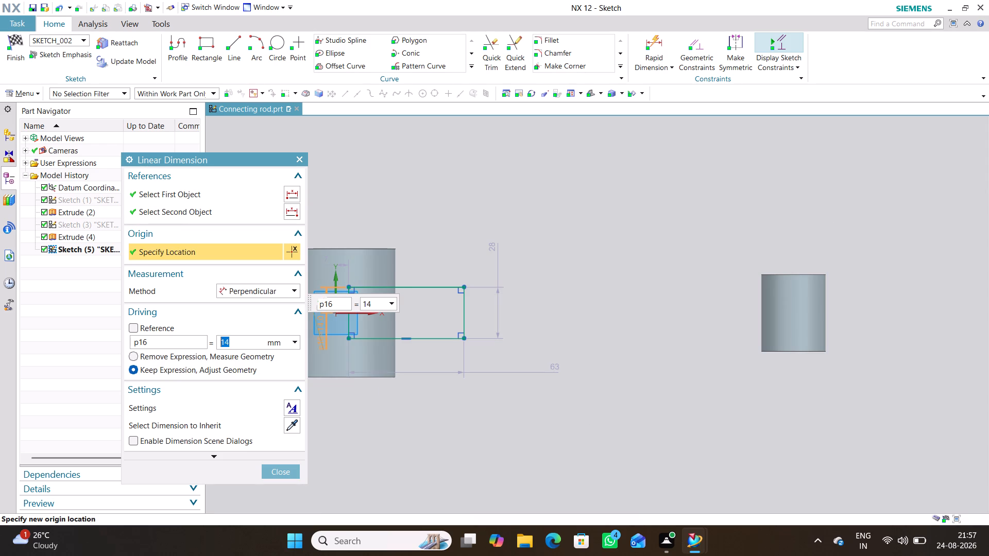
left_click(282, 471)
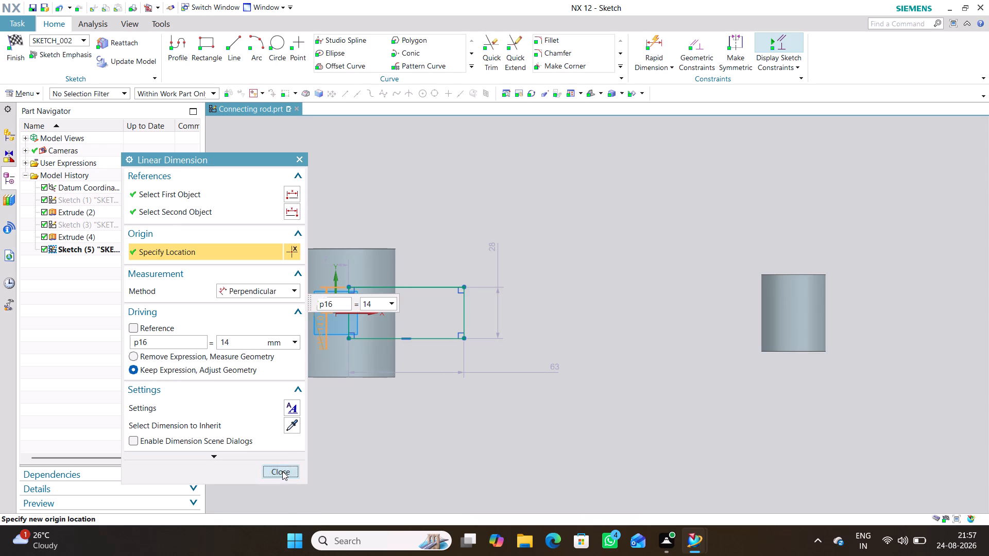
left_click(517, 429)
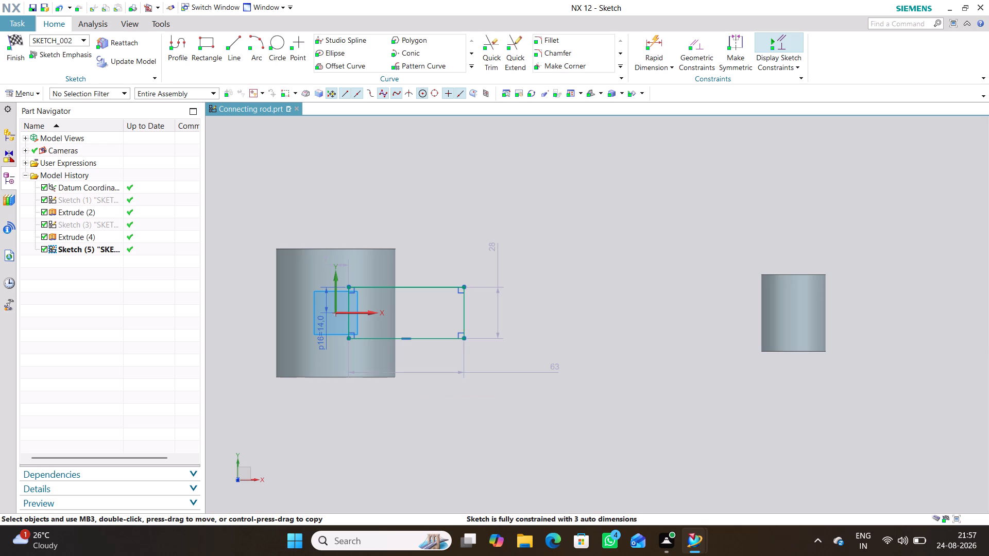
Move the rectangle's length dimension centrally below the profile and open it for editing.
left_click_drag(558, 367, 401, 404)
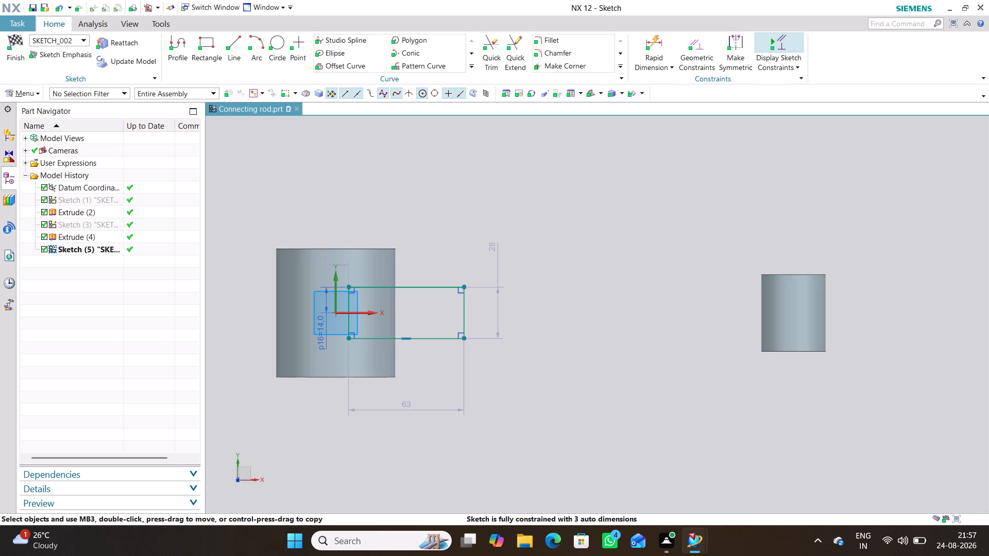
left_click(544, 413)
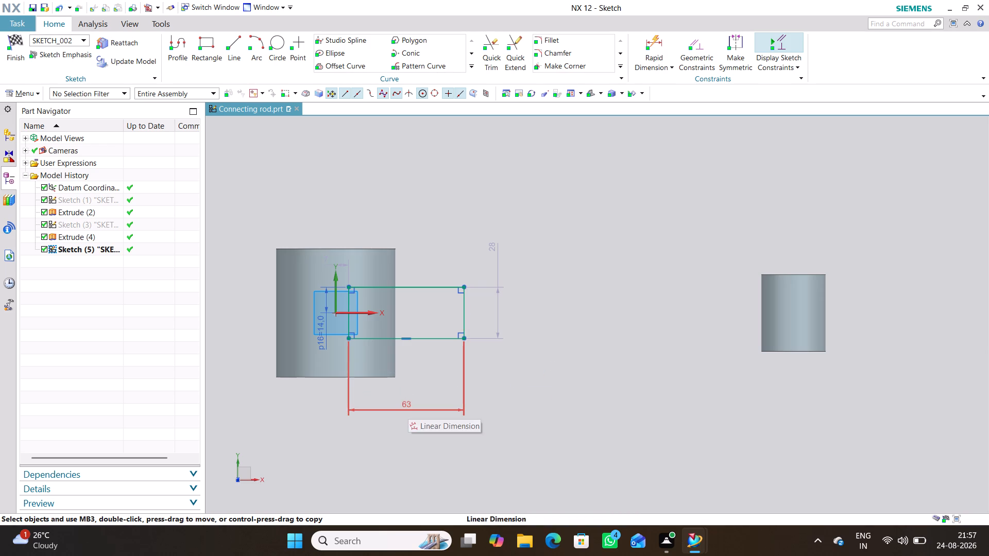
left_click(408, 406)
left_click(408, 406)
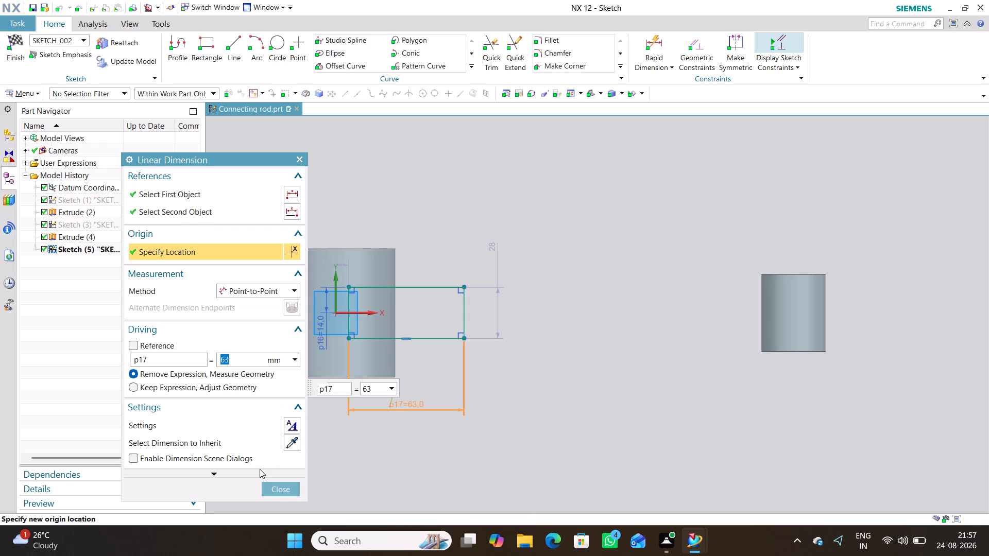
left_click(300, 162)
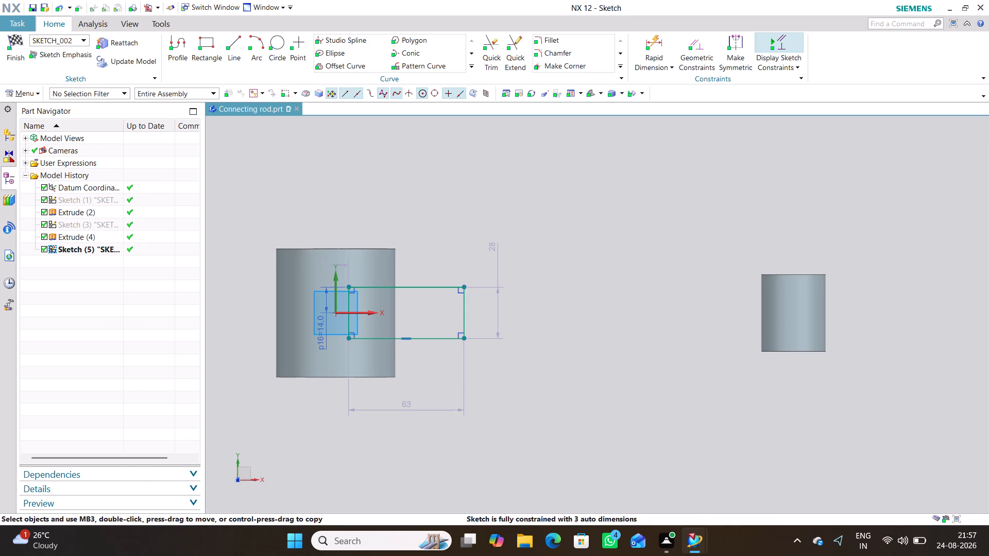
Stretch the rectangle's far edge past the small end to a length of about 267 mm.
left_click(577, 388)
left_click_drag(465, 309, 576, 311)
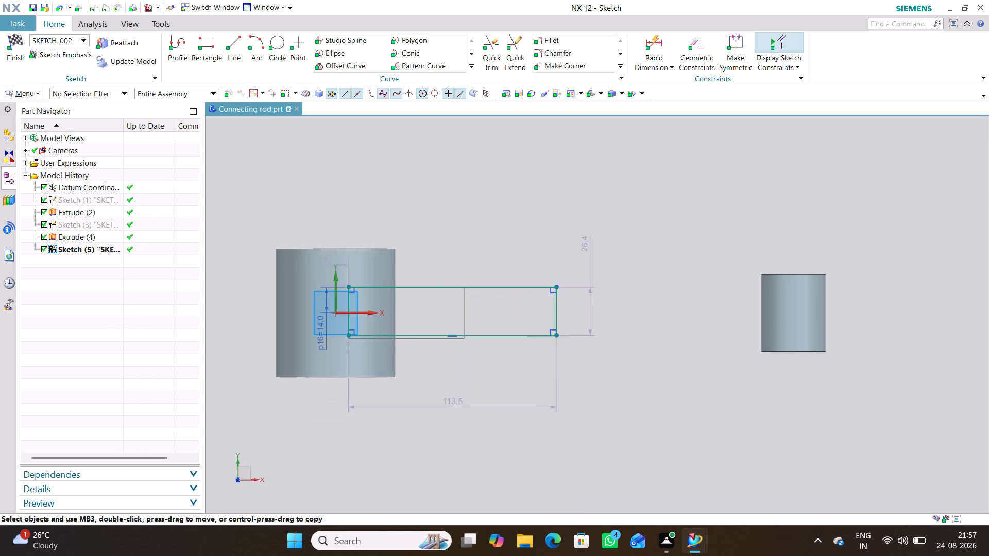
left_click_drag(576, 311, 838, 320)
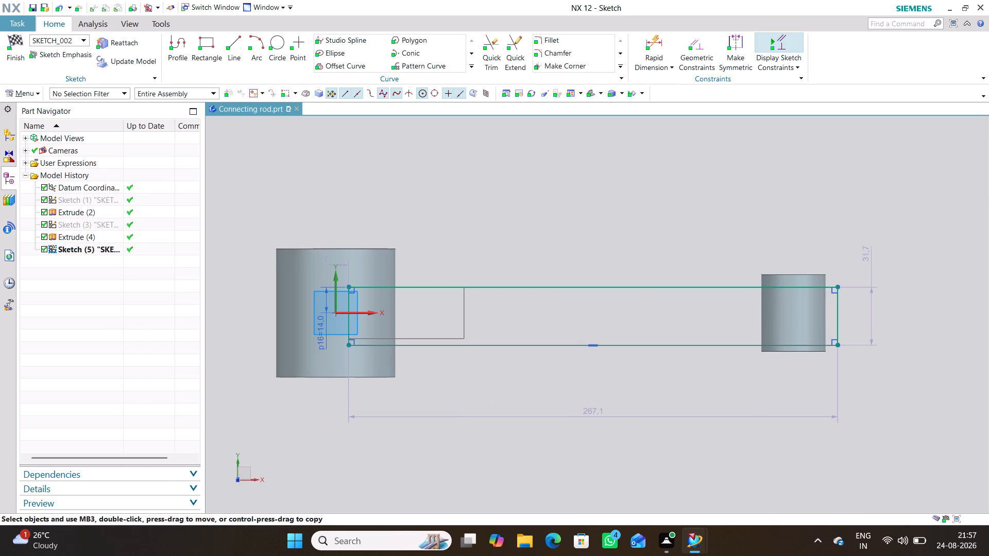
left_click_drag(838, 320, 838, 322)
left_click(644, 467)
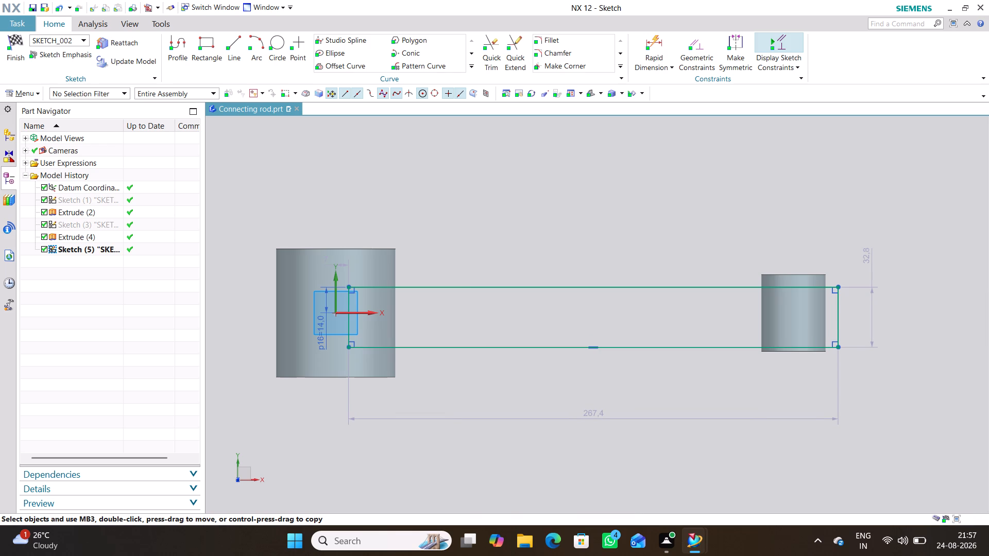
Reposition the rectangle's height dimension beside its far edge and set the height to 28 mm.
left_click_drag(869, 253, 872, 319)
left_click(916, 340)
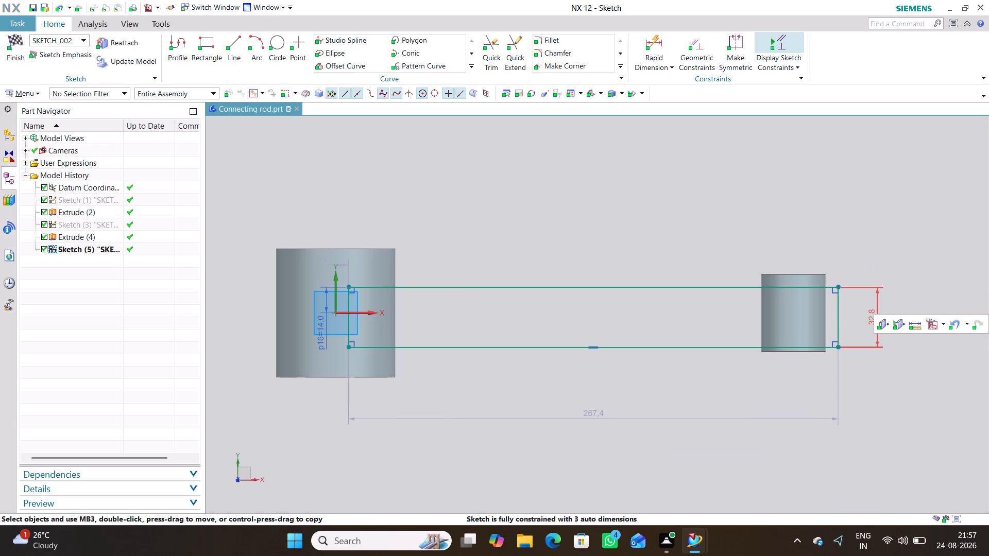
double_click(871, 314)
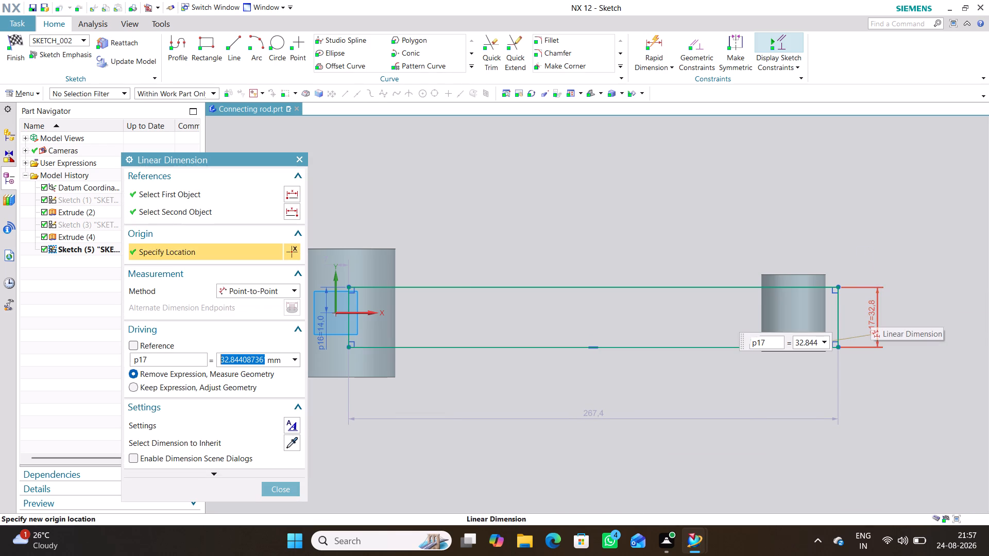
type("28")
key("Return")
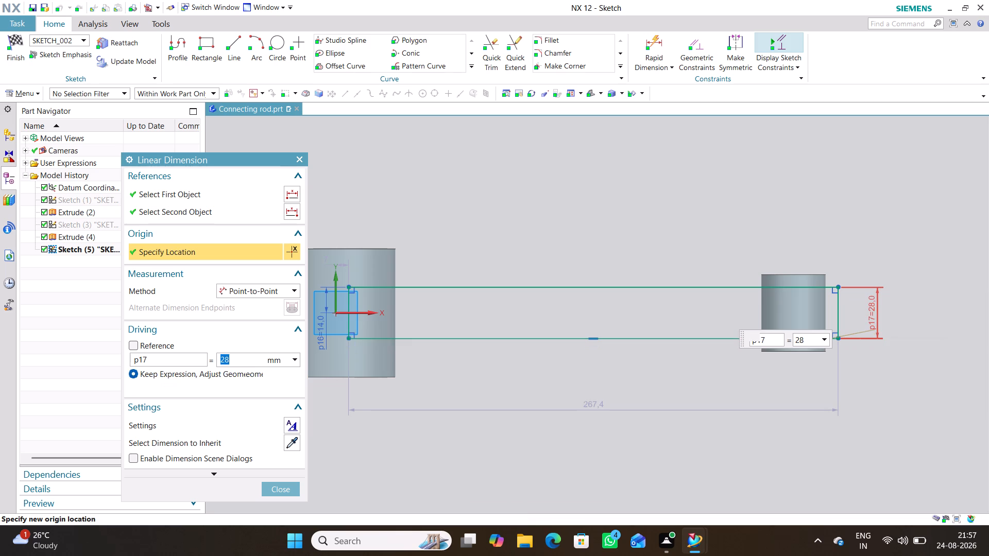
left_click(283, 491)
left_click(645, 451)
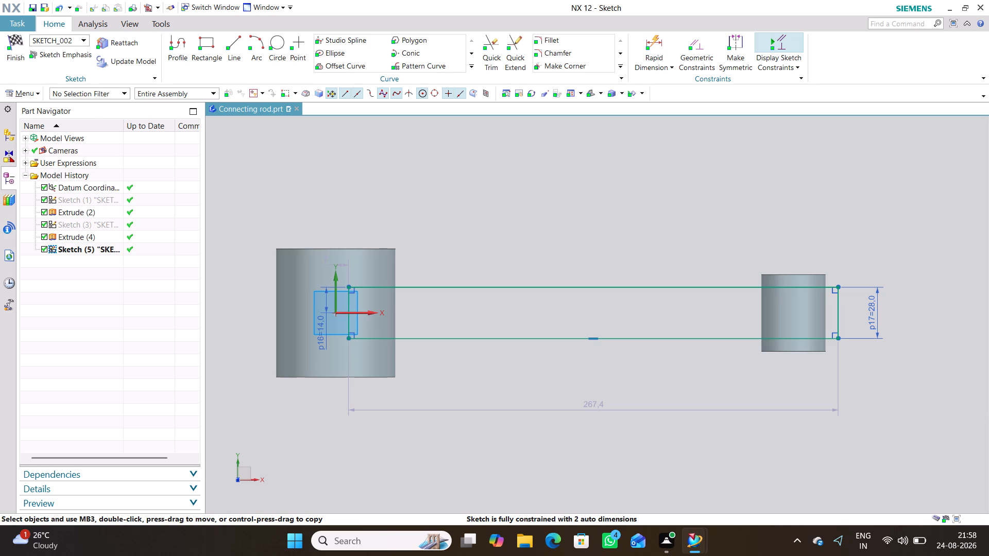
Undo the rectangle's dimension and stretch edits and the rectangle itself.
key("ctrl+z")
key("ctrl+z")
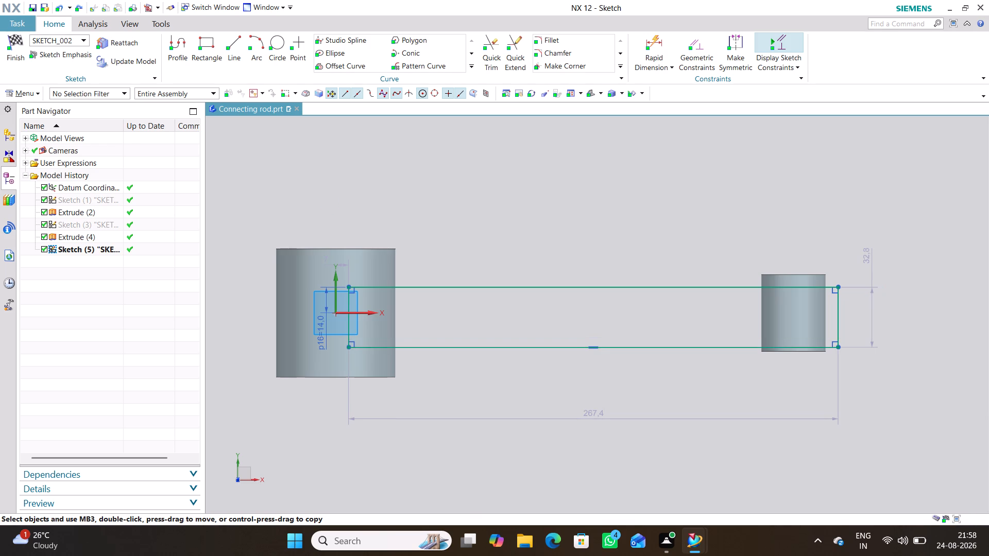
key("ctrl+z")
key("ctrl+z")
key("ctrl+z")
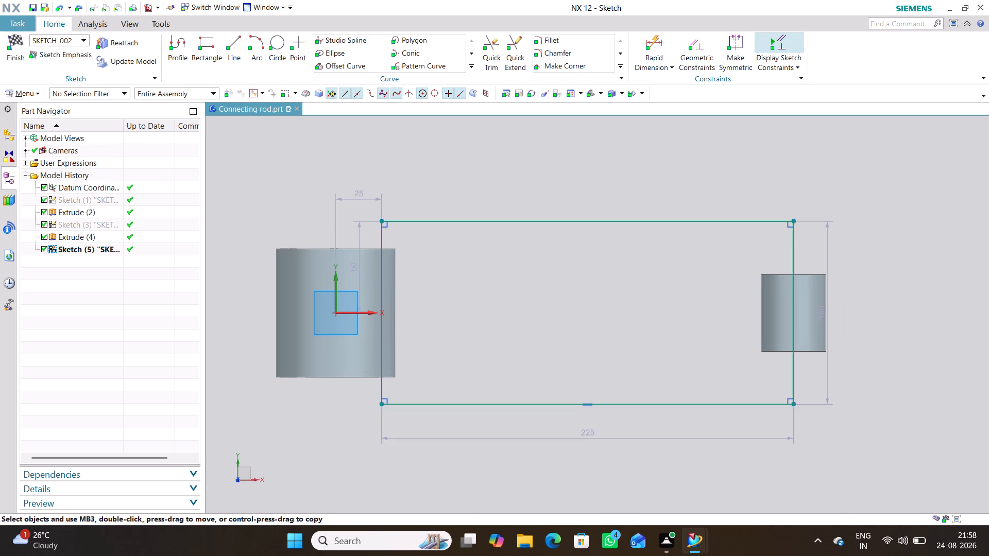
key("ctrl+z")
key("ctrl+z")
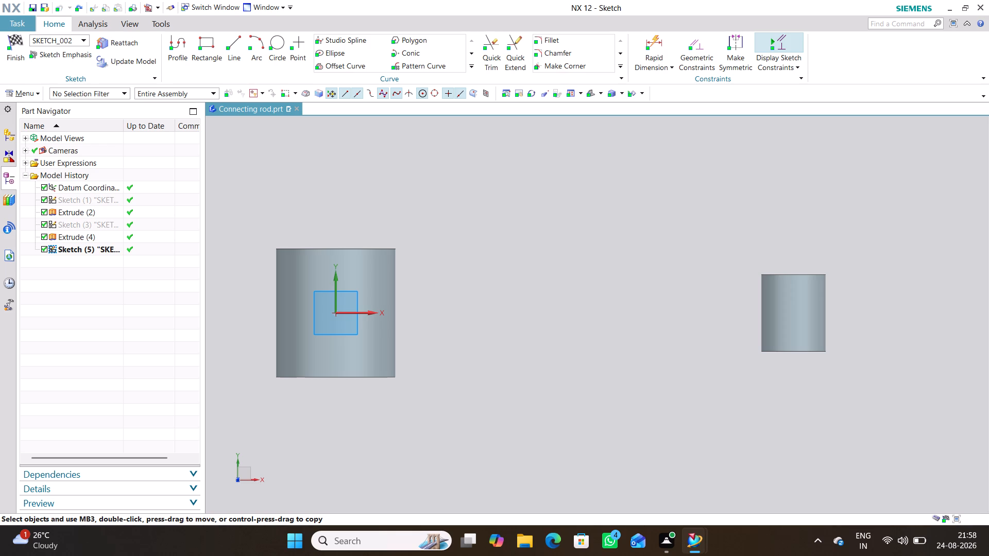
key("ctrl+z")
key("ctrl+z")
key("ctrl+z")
Finish the empty shank sketch and return to modeling.
left_click(17, 51)
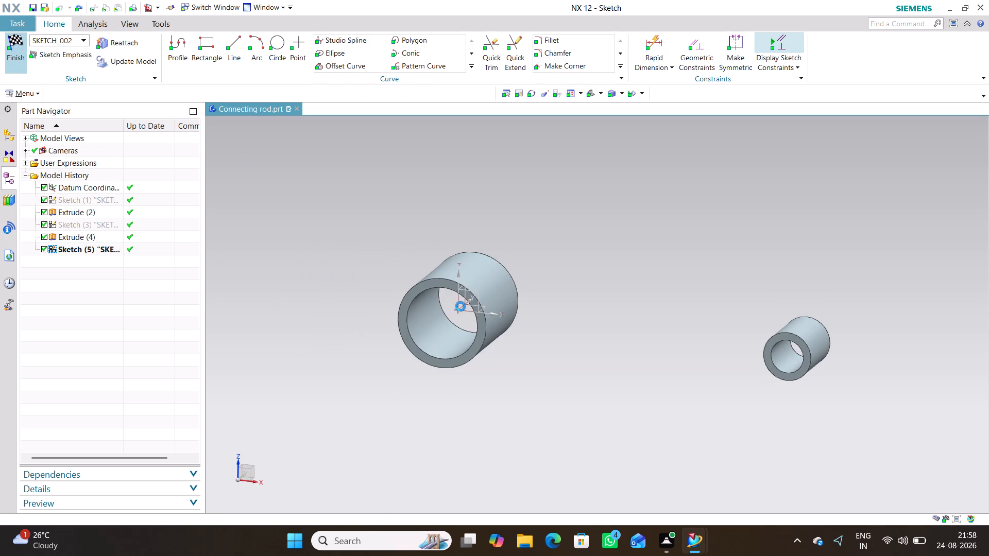
left_click(482, 407)
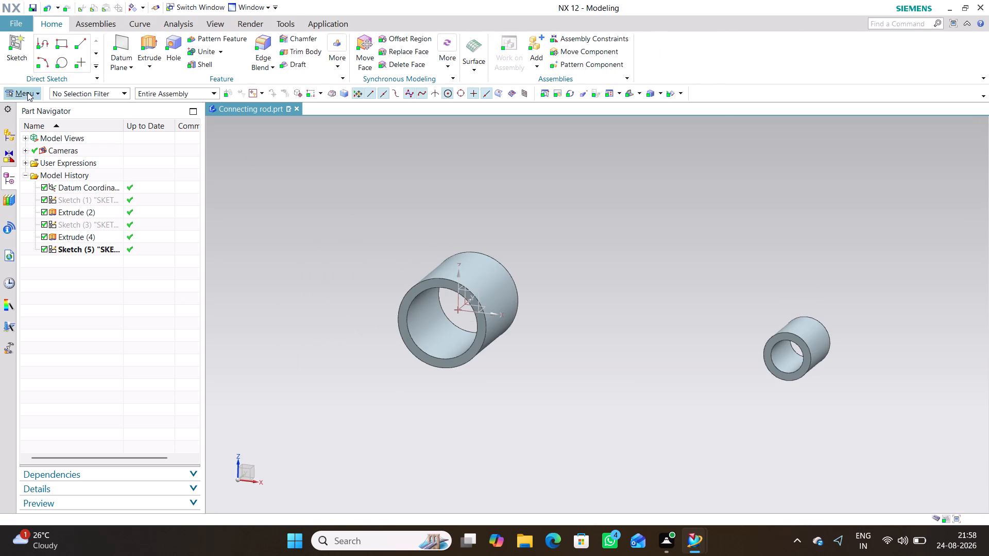
Create a new sketch on the XZ plane of the datum coordinate system inside the large end.
left_click(27, 92)
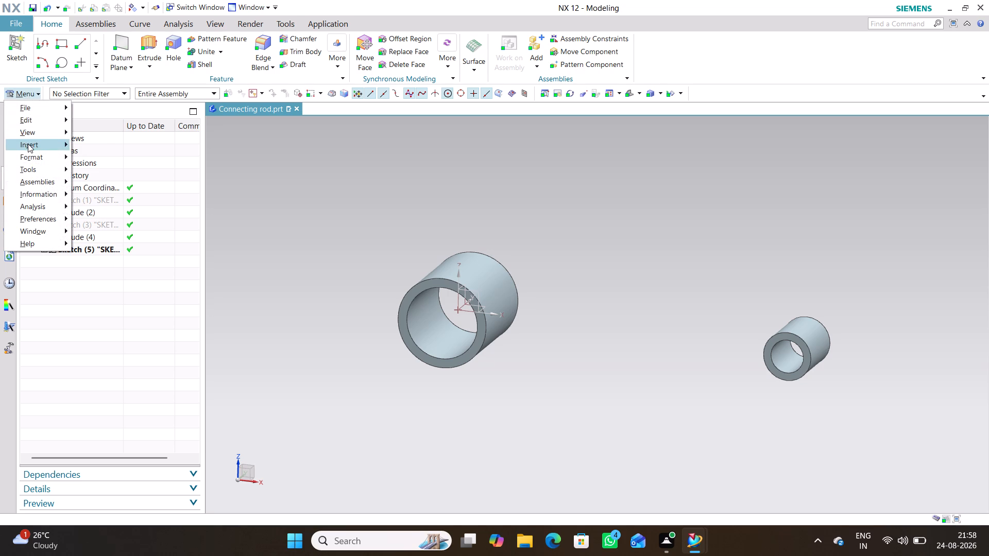
left_click(98, 157)
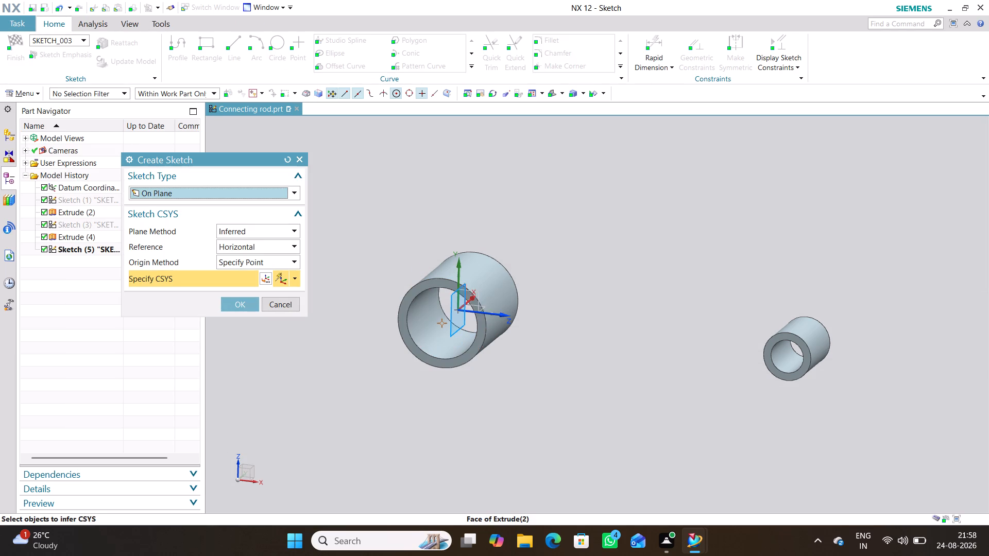
middle_click_drag(470, 392, 481, 369)
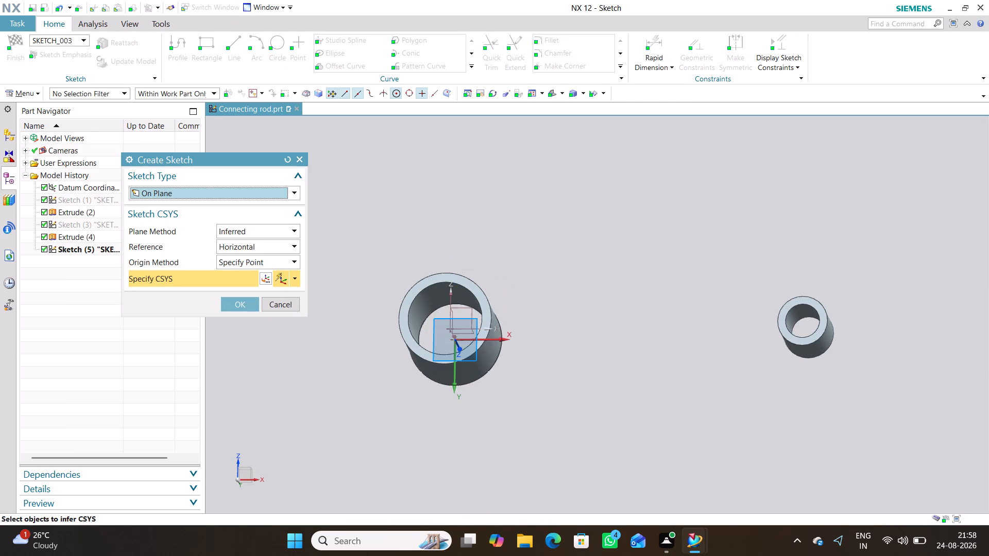
scroll(467, 311, "down", 4)
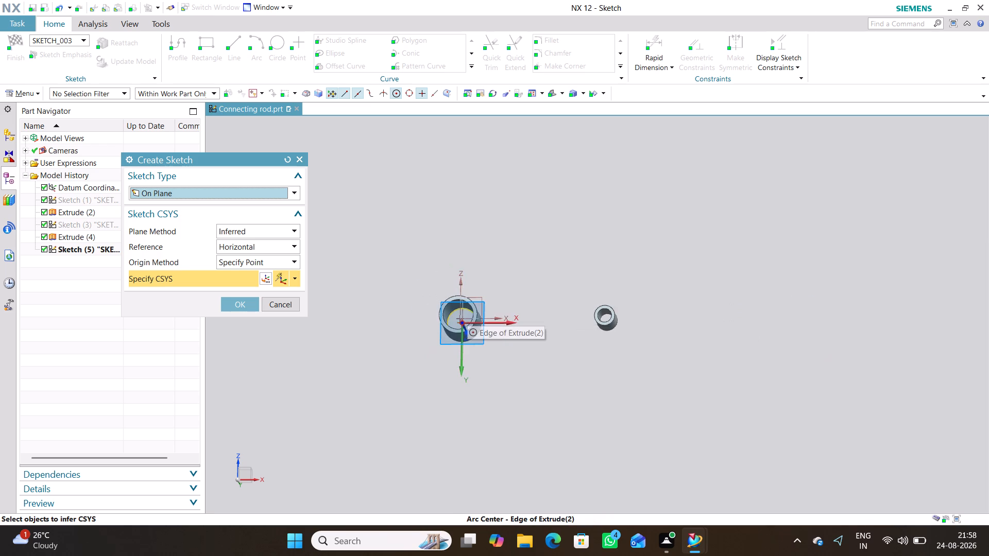
scroll(467, 312, "up", 9)
middle_click_drag(453, 320, 453, 324)
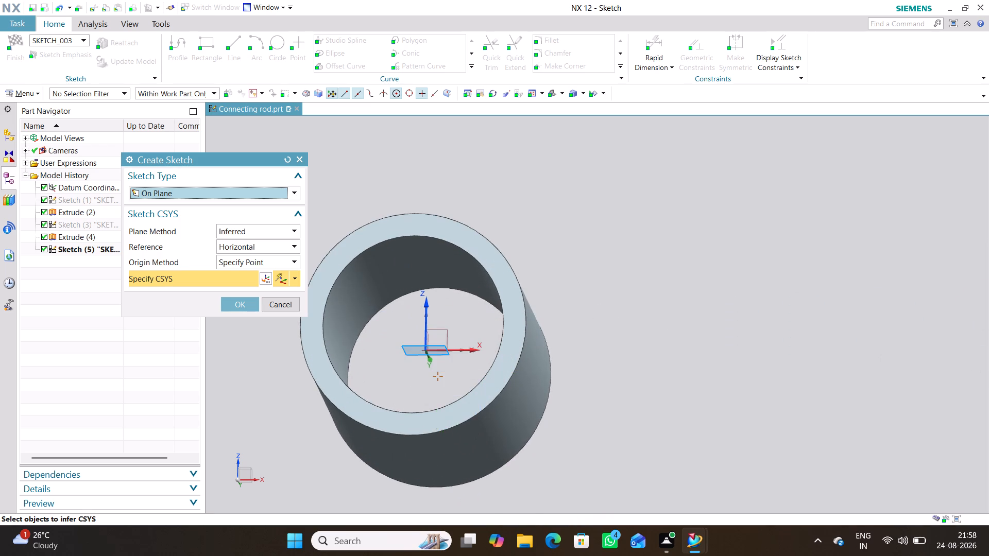
middle_click_drag(453, 324, 453, 340)
scroll(450, 337, "down", 2)
scroll(450, 335, "up", 8)
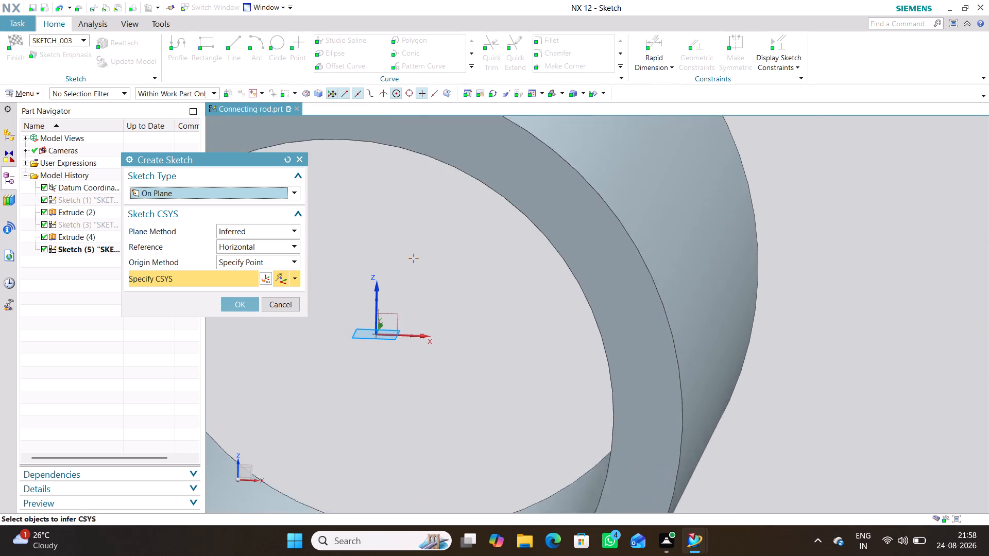
scroll(450, 332, "up", 1)
left_click(371, 319)
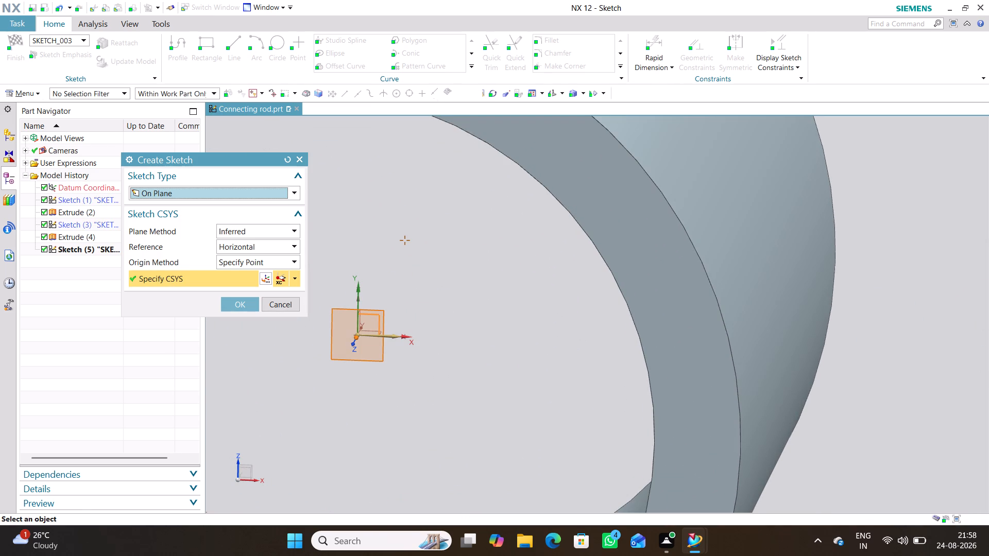
left_click(247, 306)
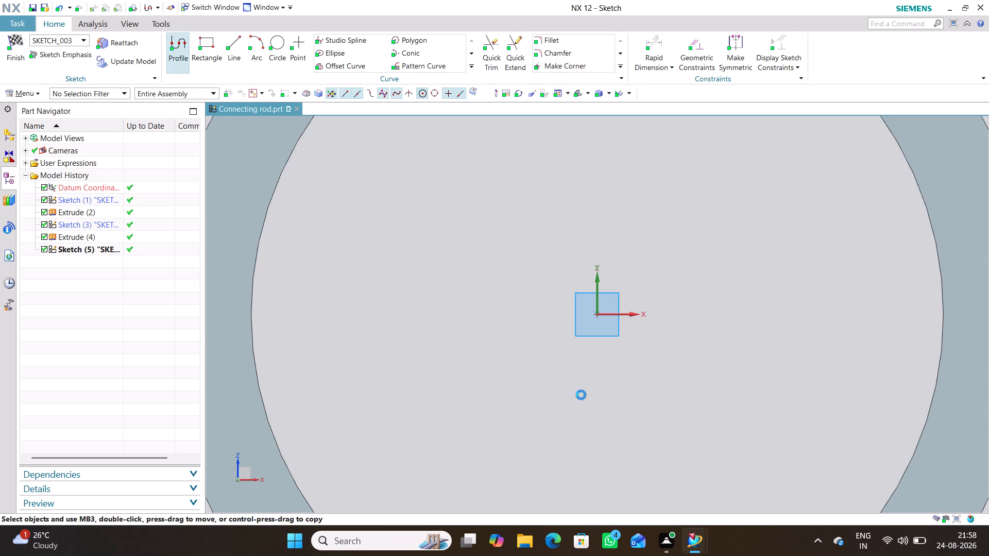
Sketch a shank rectangle about 213 mm wide and 55 mm high from beside the large end to across the small end.
scroll(629, 402, "up", 3)
scroll(664, 394, "down", 10)
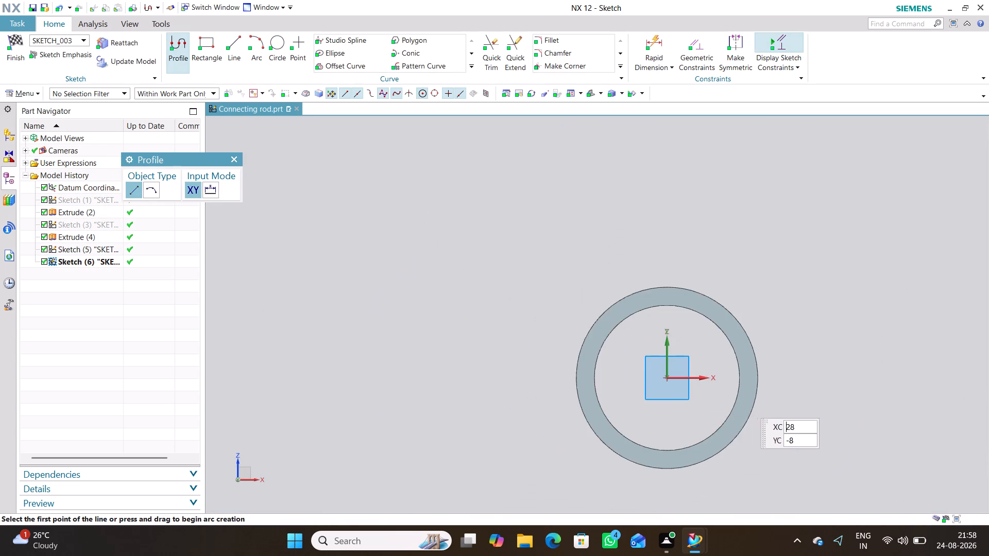
scroll(758, 410, "down", 3)
middle_click_drag(779, 434, 762, 433)
right_click_drag(779, 434, 762, 433)
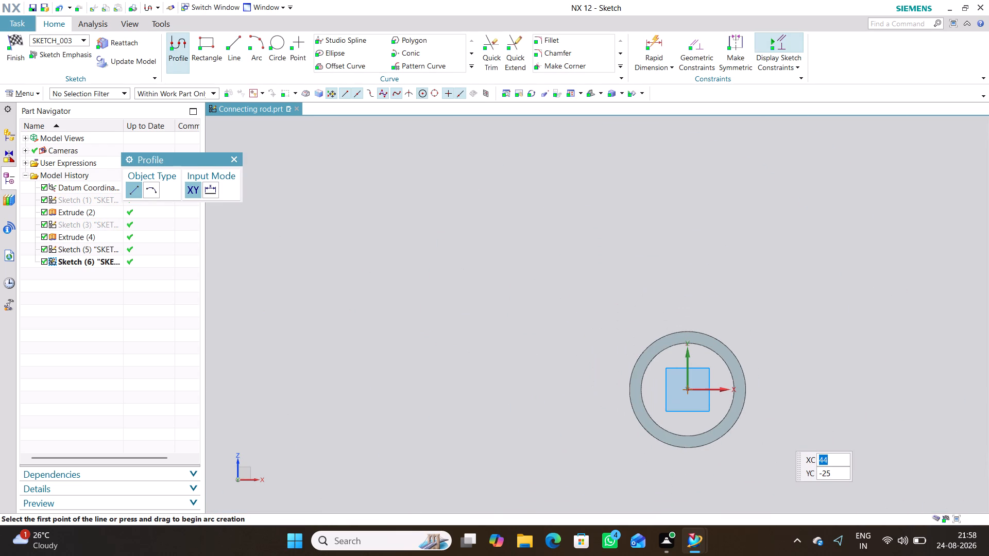
right_click_drag(762, 433, 506, 362)
middle_click_drag(762, 433, 506, 362)
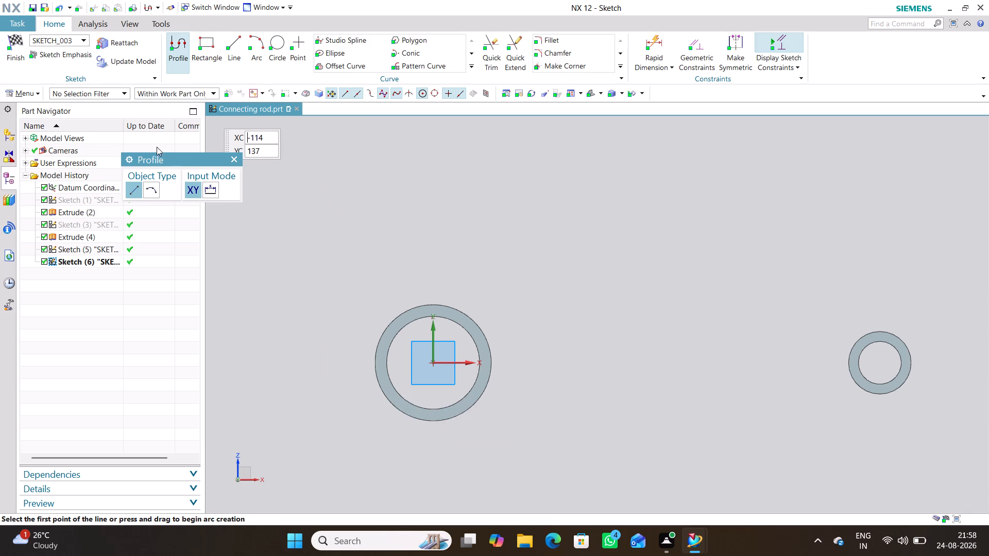
left_click(230, 159)
left_click(208, 48)
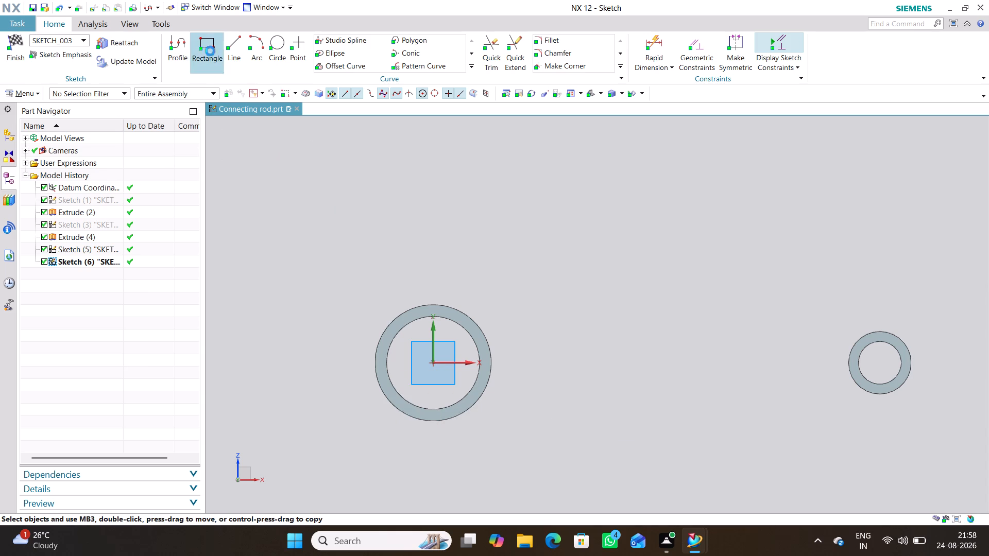
left_click(512, 408)
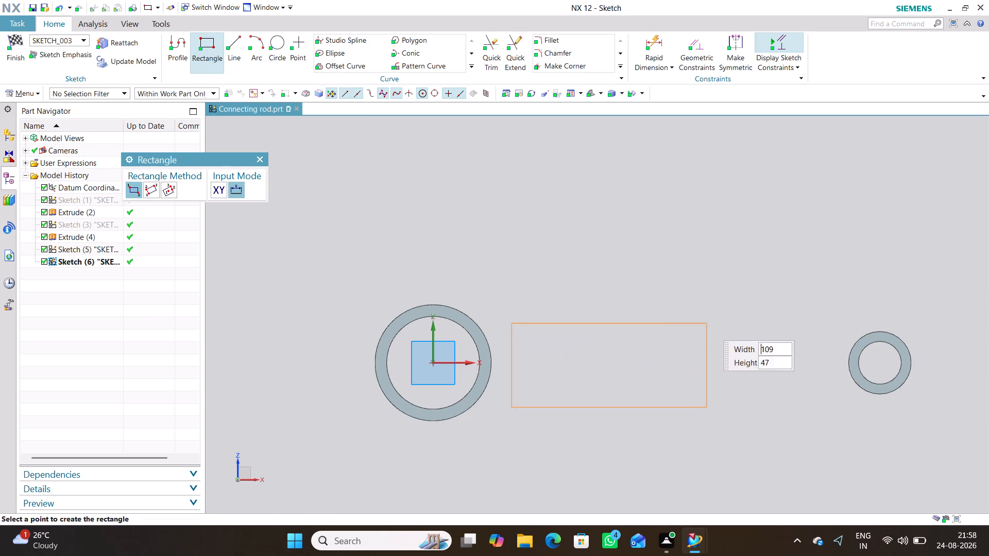
left_click(892, 309)
left_click(261, 159)
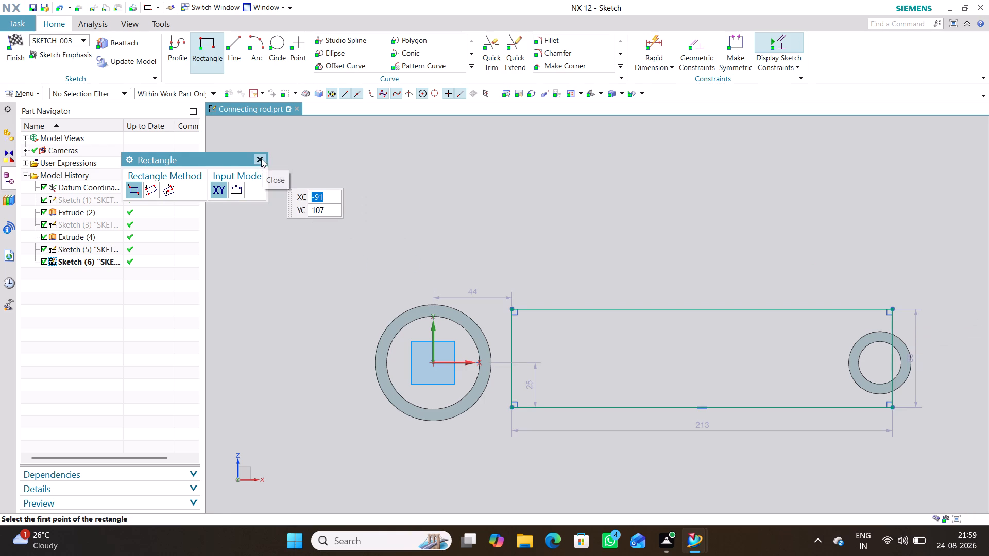
left_click(515, 241)
Stretch the rectangle's upper corner near the large end into that end's ring, making the rectangle about 237 mm long and 58 mm high.
left_click_drag(511, 309, 476, 305)
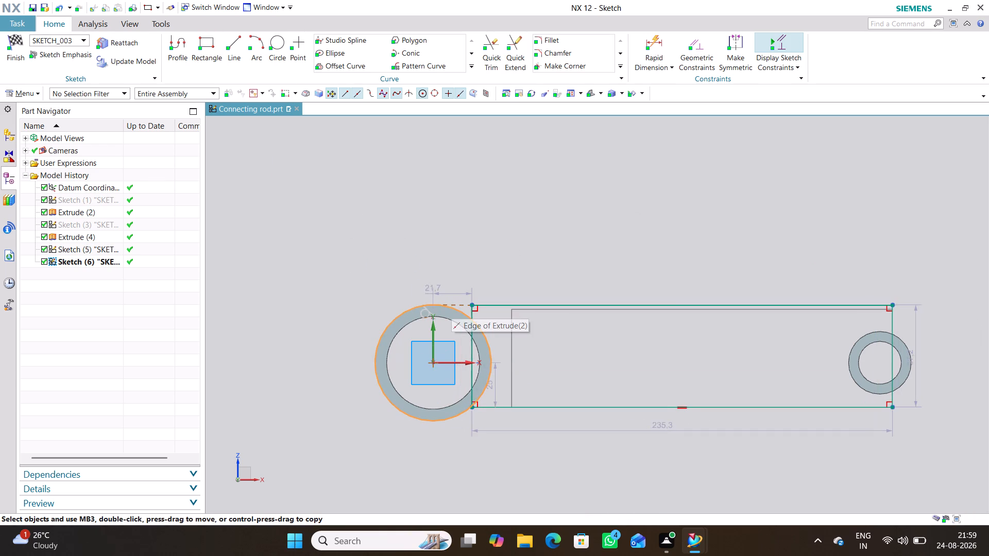
left_click_drag(476, 305, 469, 304)
left_click(489, 248)
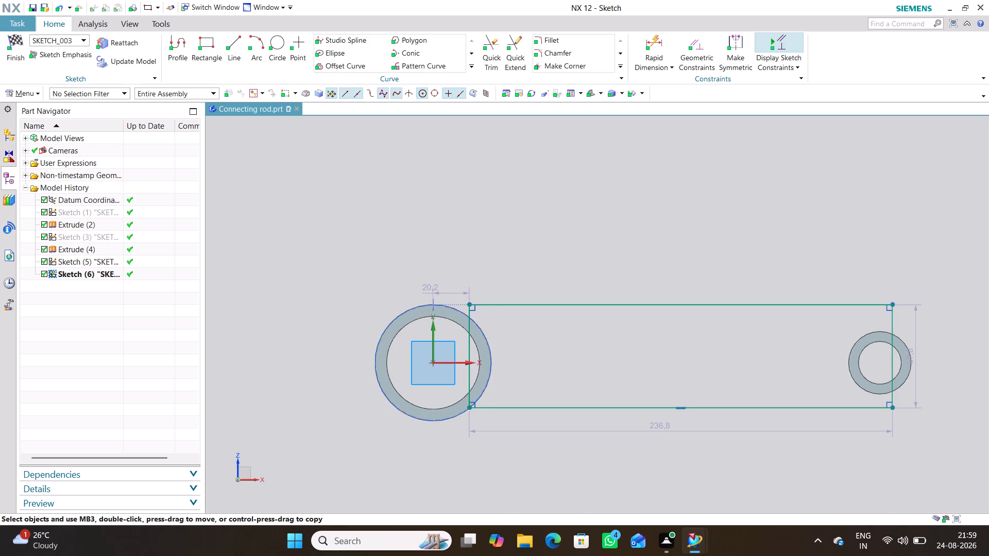
Set the rectangle's height dimension to 28 mm.
double_click(917, 342)
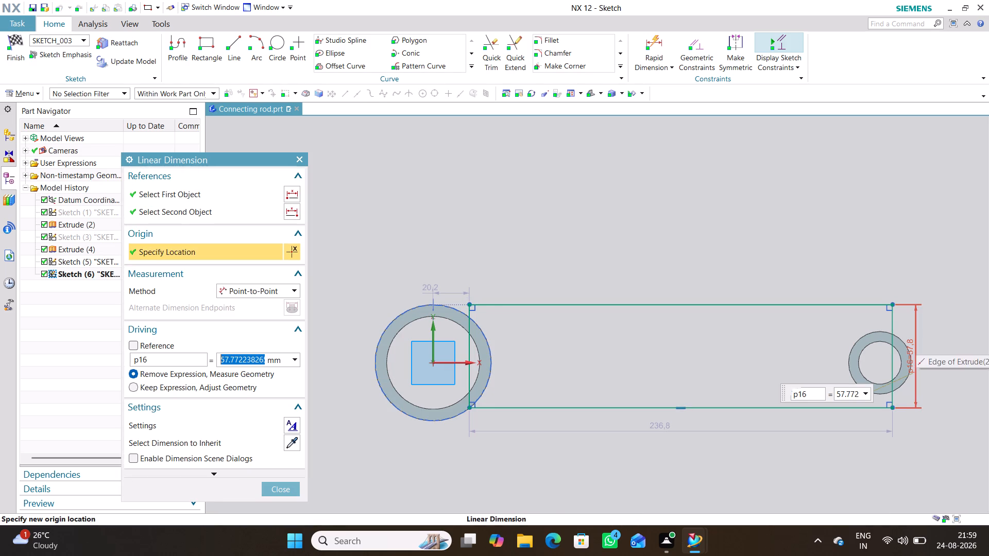
type("28")
key("Return")
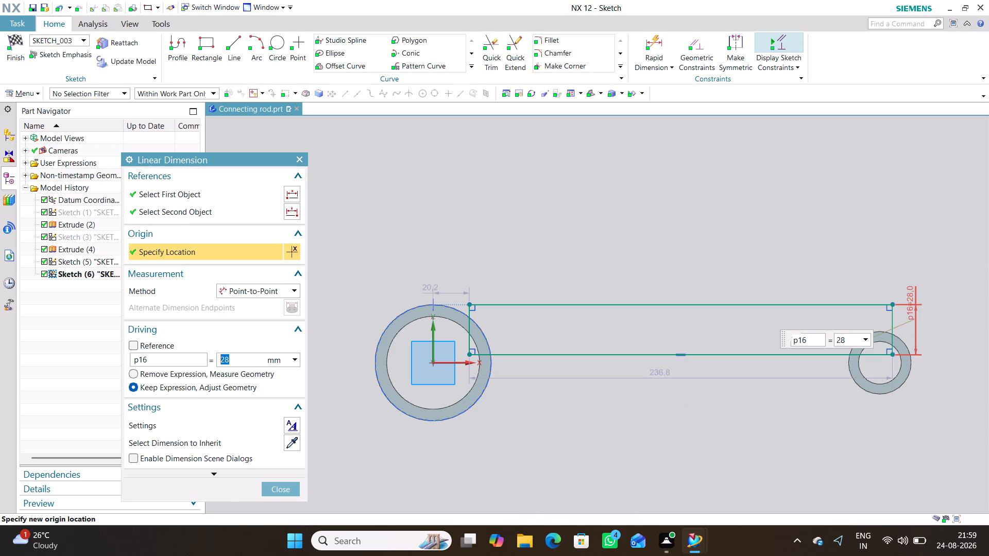
left_click(284, 486)
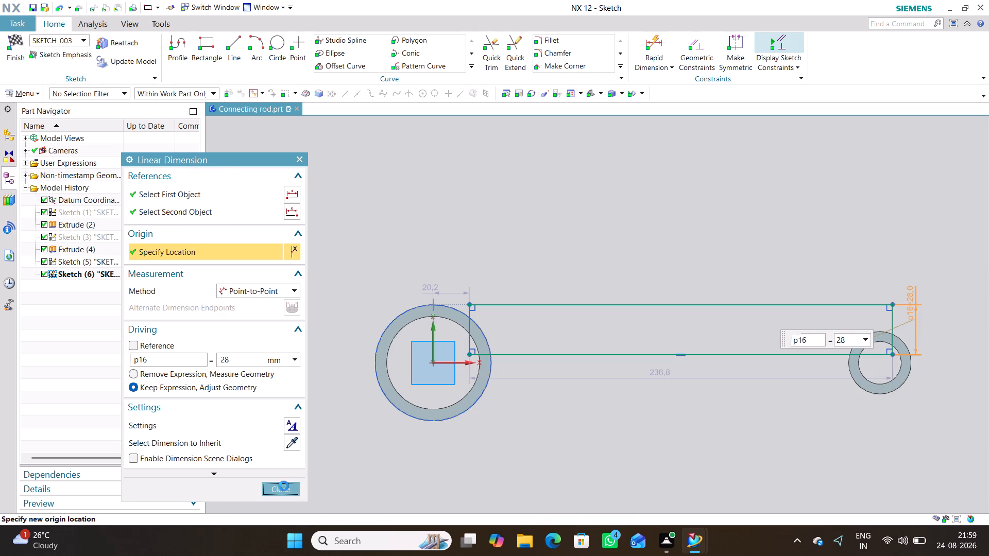
Examine how the rectangle lies relative to both hollow ends from tilted views, and return to the straight-on sketch view.
scroll(502, 424, "down", 2)
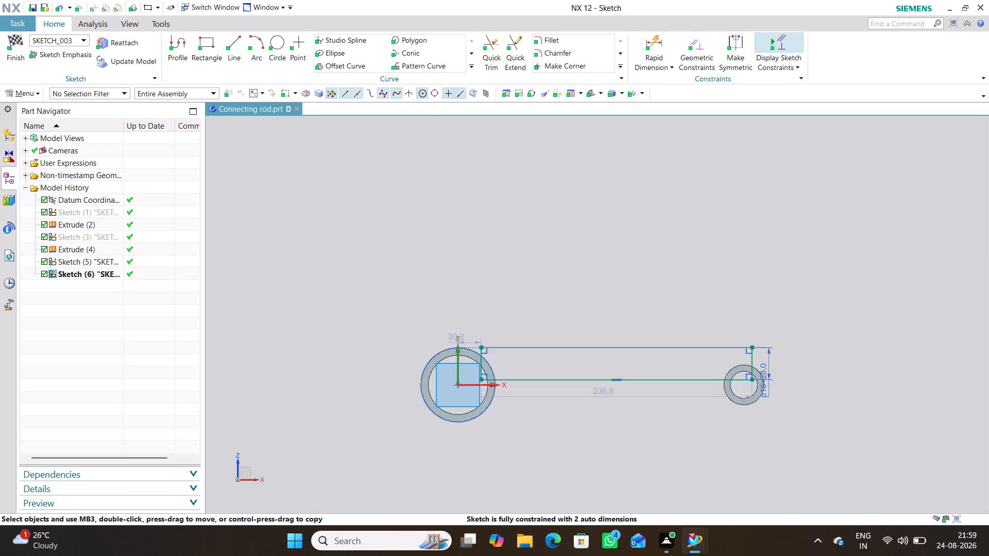
scroll(526, 439, "up", 3)
middle_click(859, 433)
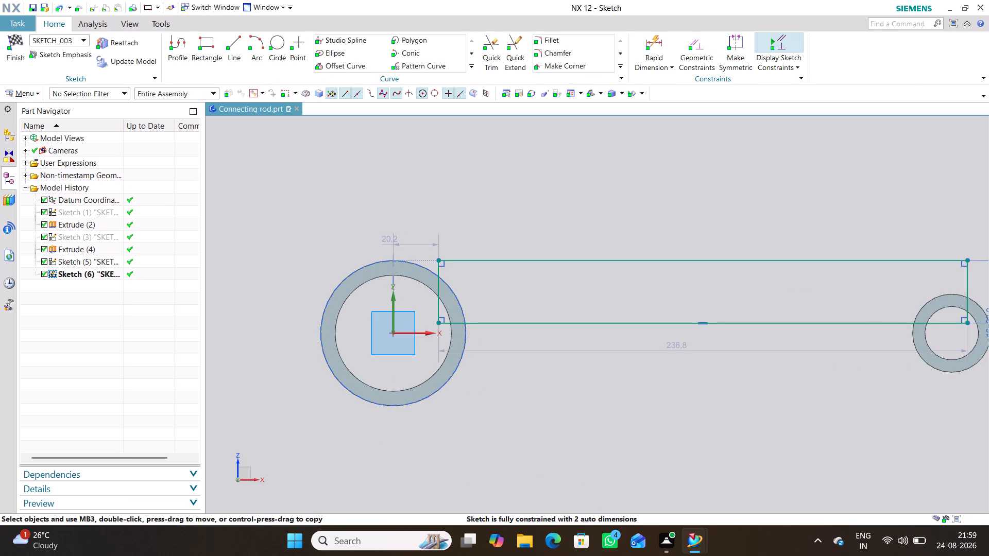
middle_click(514, 390)
right_click(514, 390)
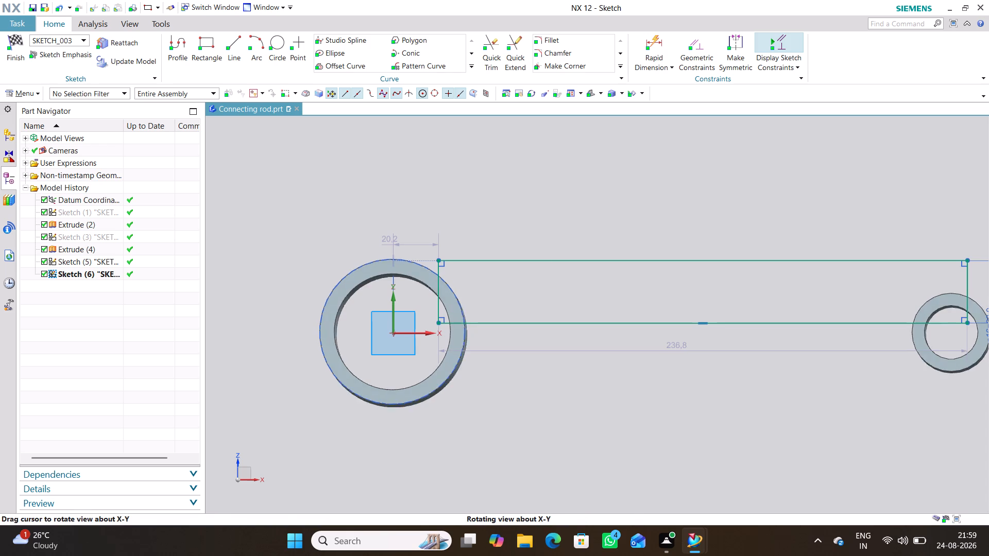
middle_click_drag(512, 387, 509, 390)
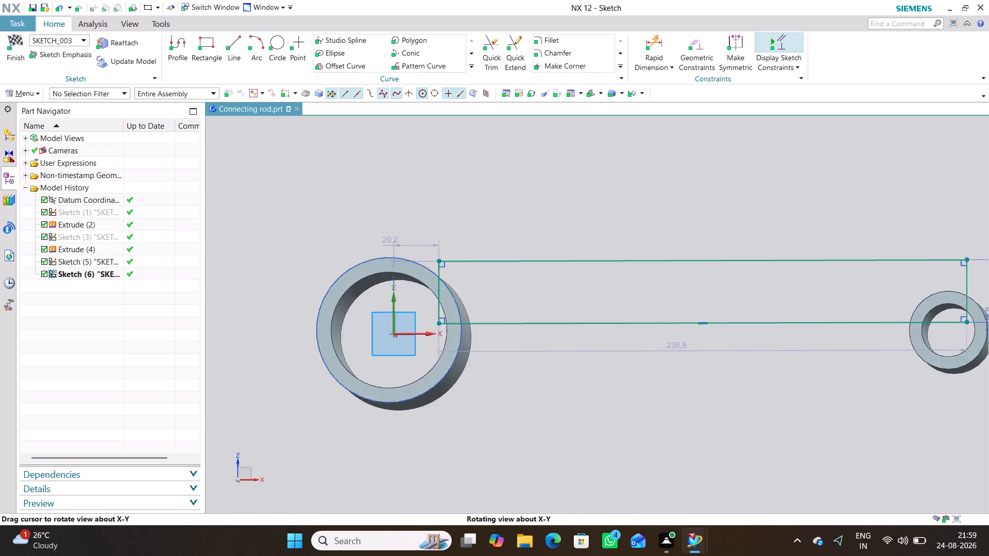
middle_click_drag(509, 390, 509, 395)
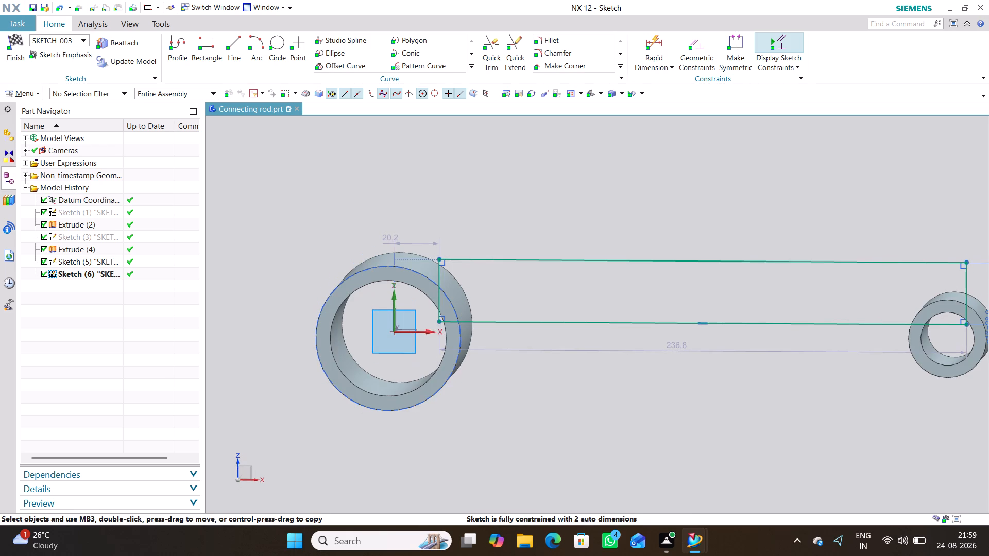
key("shift+F8")
key("shift+F8")
middle_click_drag(520, 416, 522, 365)
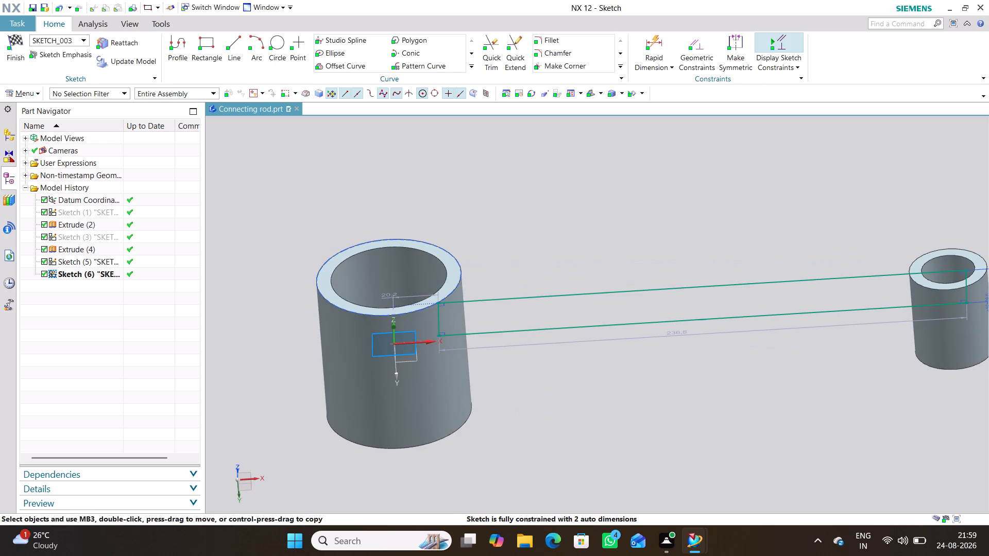
key("shift+F8")
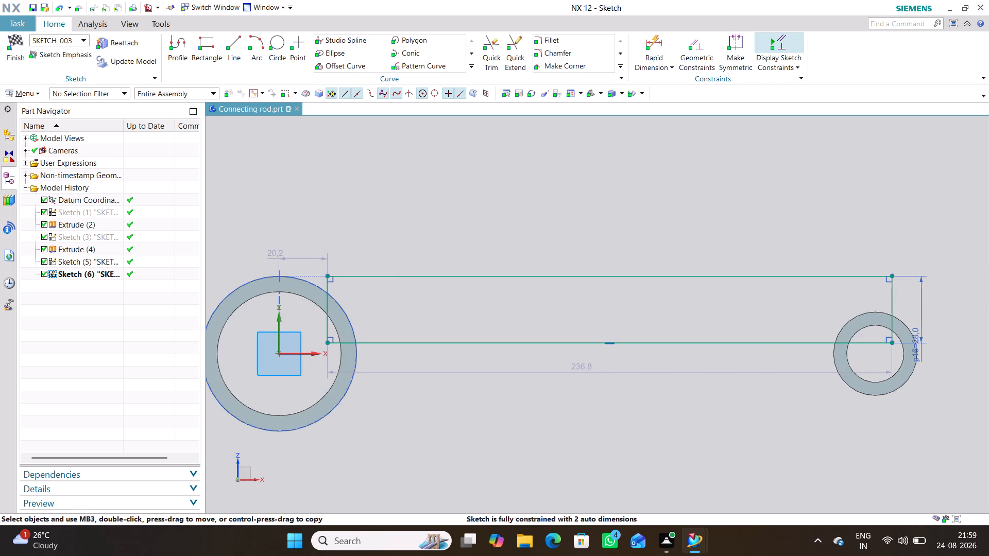
Reposition the 28 mm height dimension's text midway along its dimension line, clear of the small end.
left_click_drag(919, 356, 919, 314)
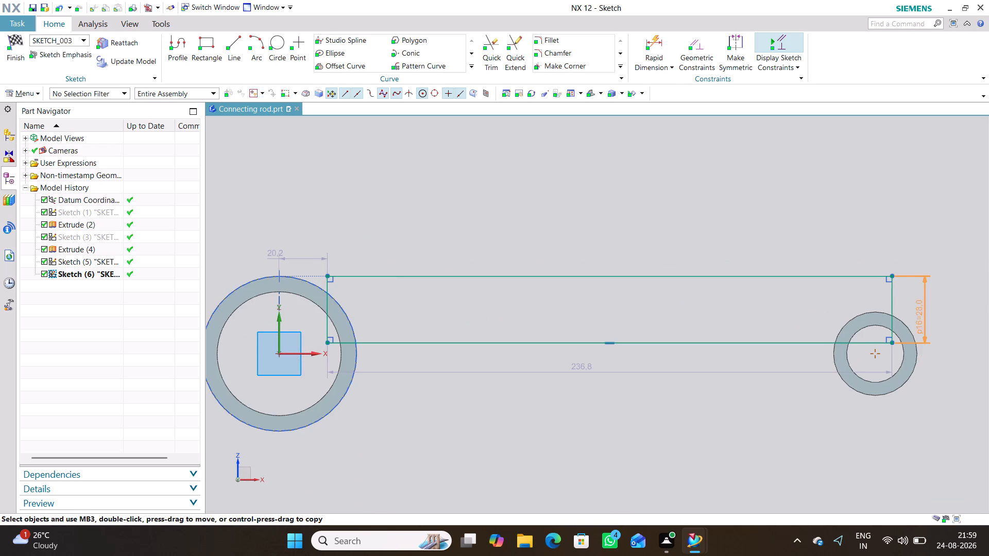
left_click_drag(919, 314, 918, 309)
left_click(685, 429)
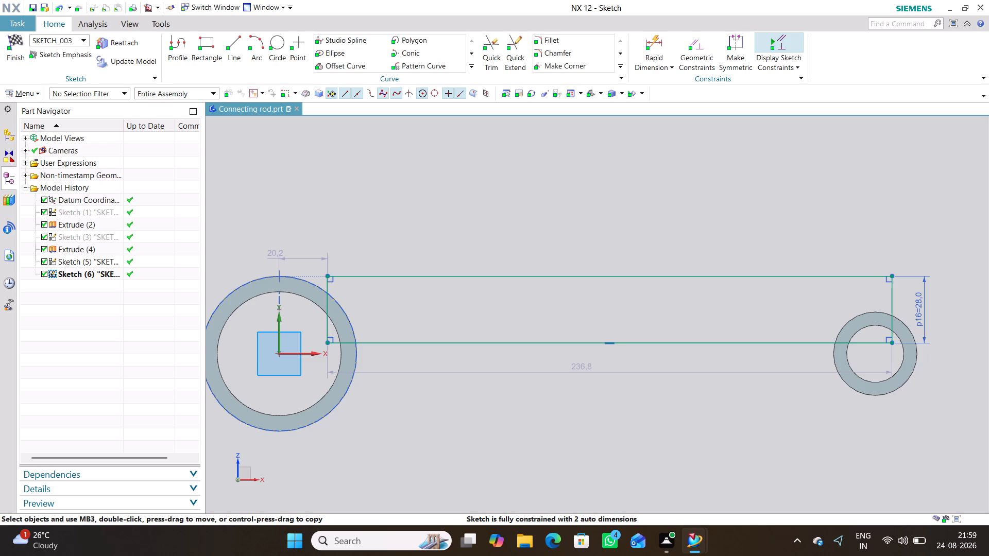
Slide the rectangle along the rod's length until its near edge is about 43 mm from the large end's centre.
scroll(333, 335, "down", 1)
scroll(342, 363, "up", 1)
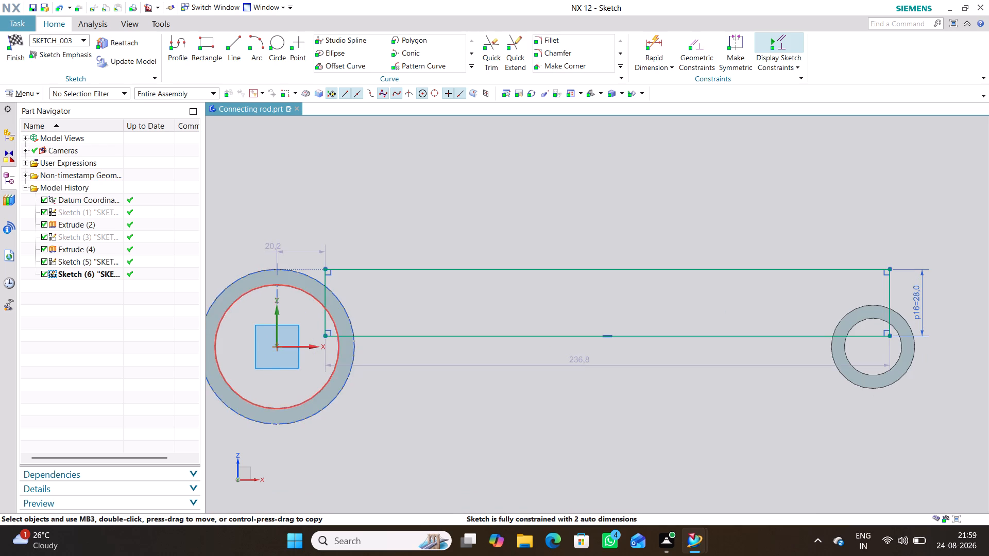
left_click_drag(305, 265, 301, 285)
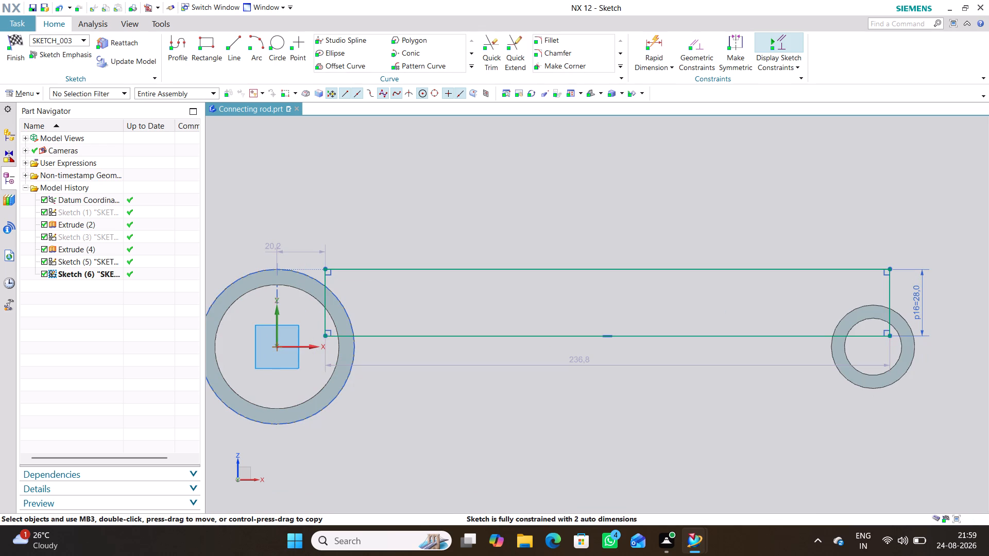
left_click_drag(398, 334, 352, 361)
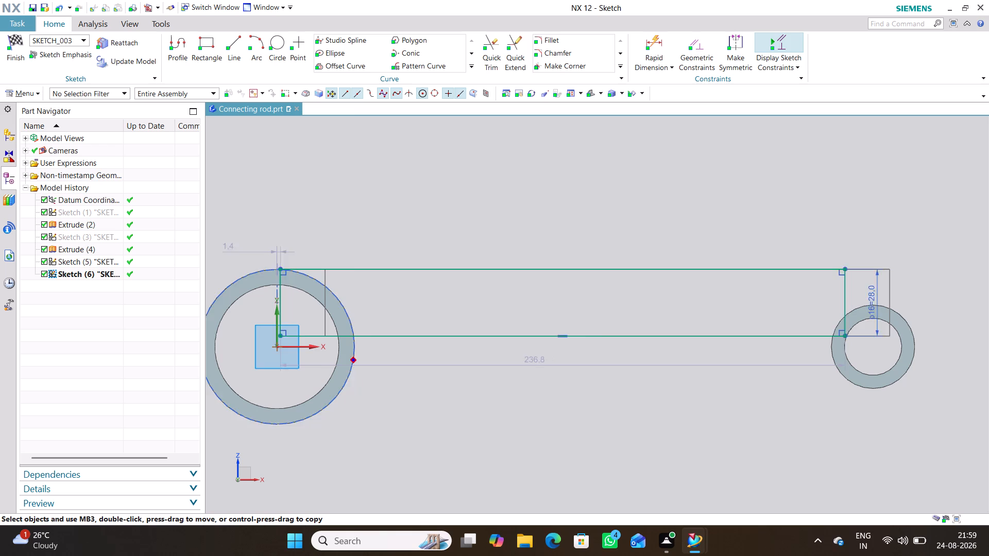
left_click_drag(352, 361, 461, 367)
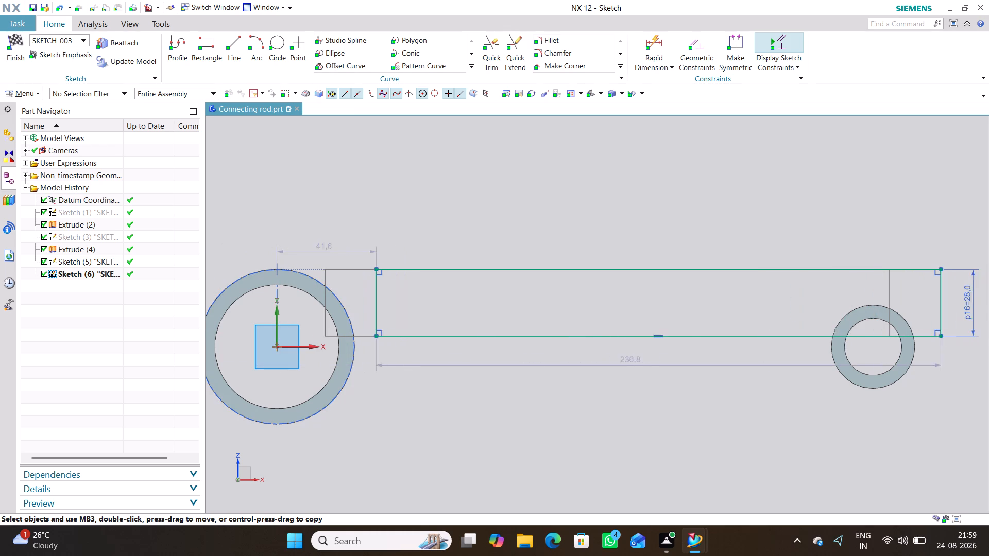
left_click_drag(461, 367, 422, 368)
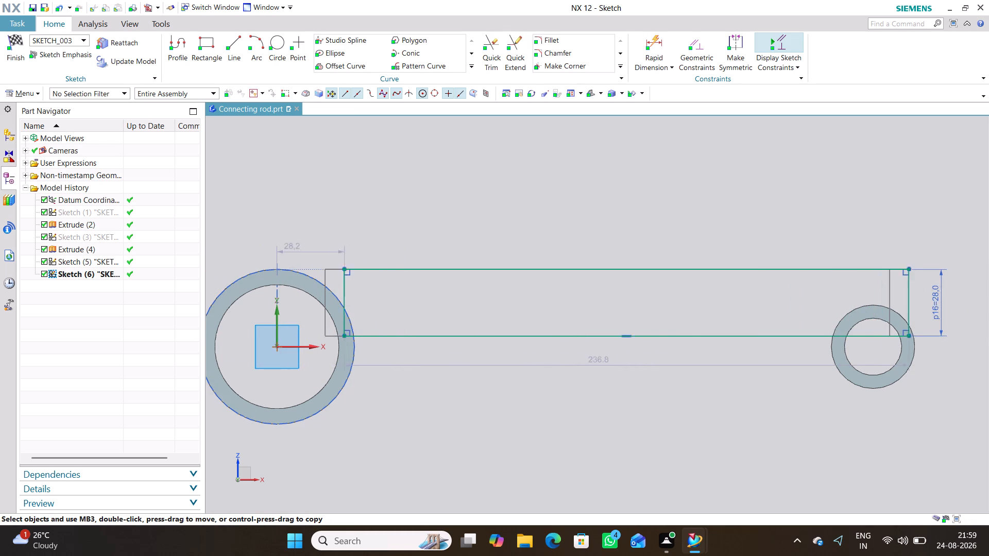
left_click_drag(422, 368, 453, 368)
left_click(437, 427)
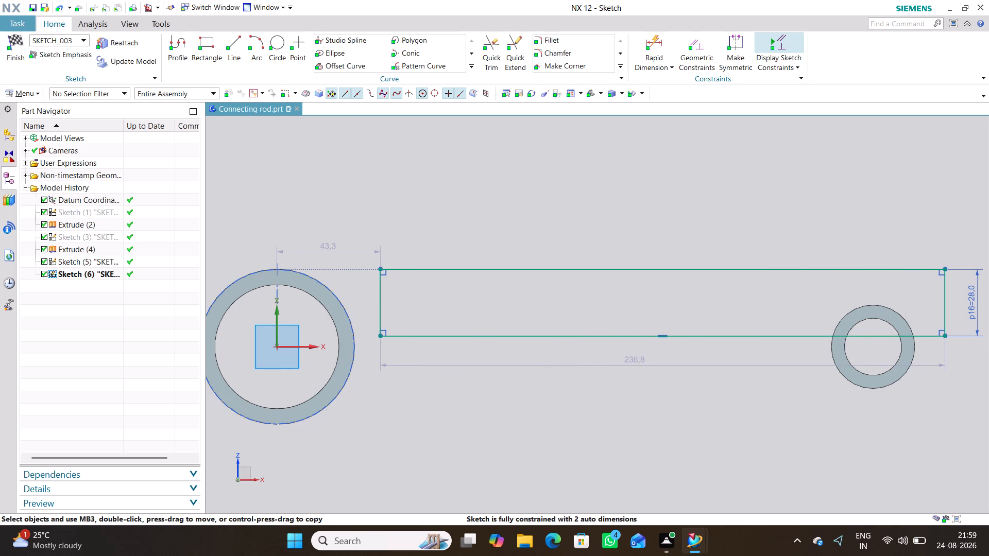
Delete the tangent constraint between the rectangle's upper edge and the large end's outer circle.
right_click(340, 267)
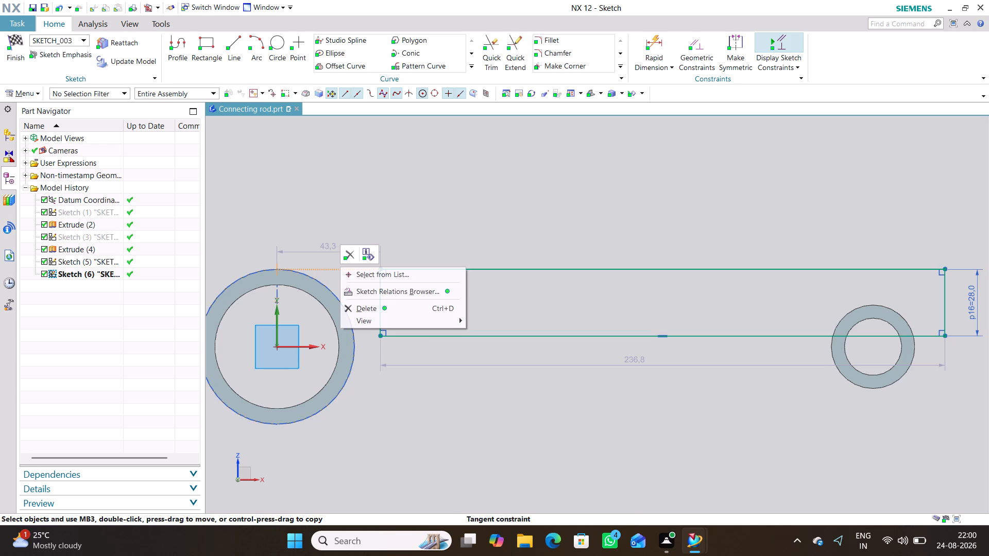
left_click(361, 303)
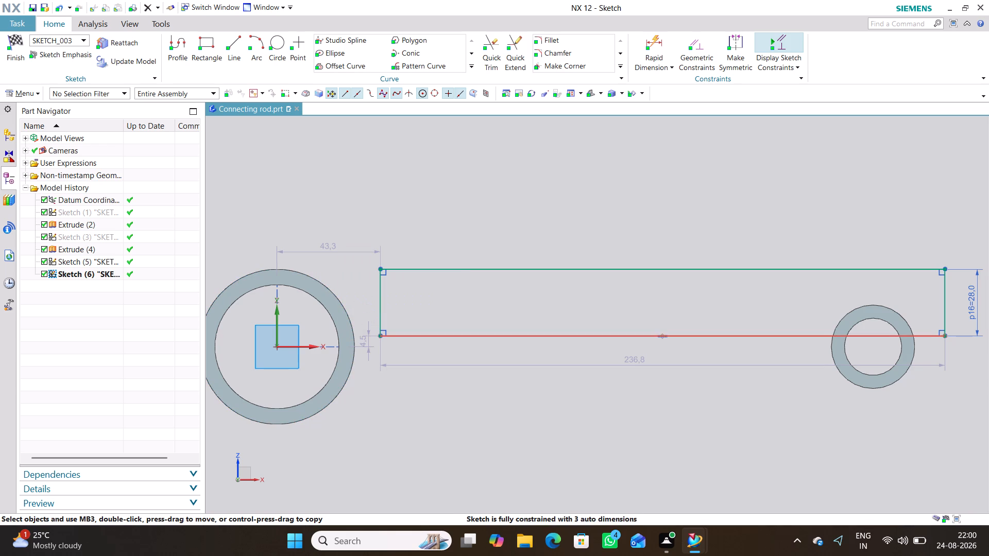
Move the rectangle down across the rod's axis and set its lower edge 14 mm below the horizontal axis.
left_click_drag(413, 334, 409, 386)
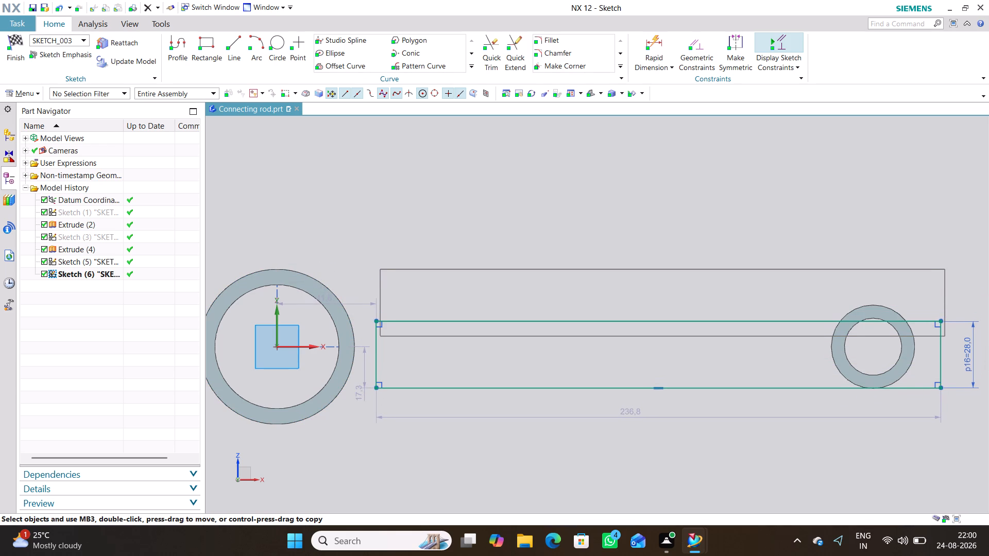
left_click_drag(409, 386, 409, 384)
double_click(358, 389)
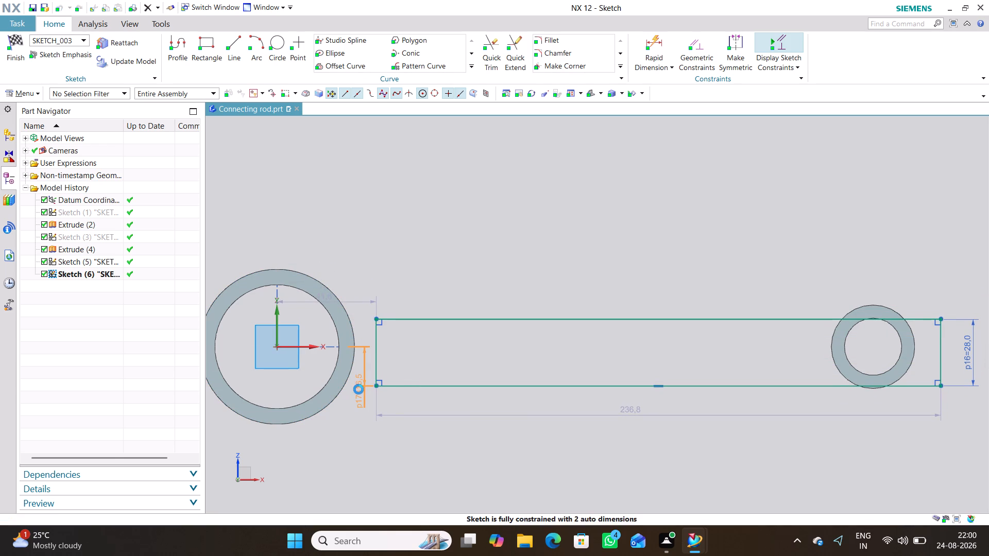
type("14")
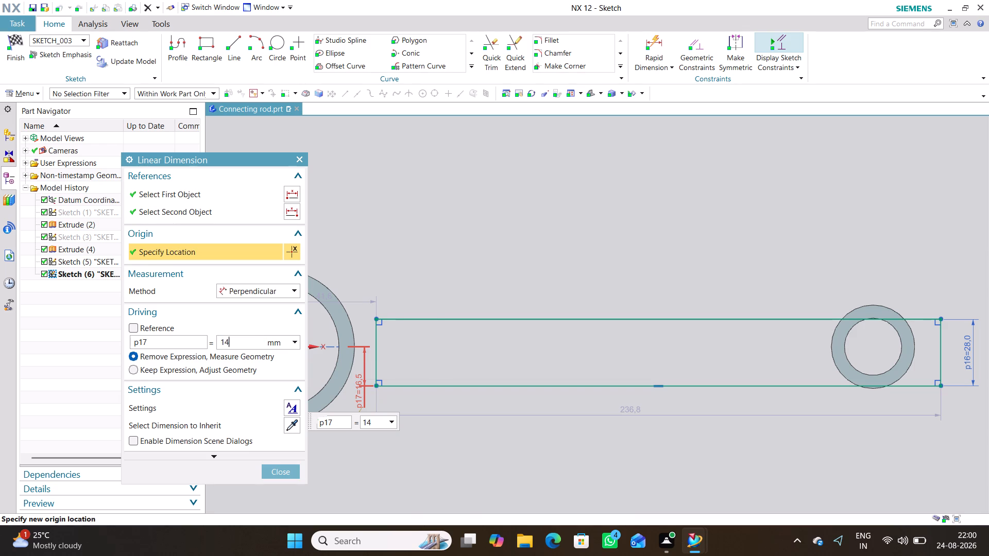
key("Return")
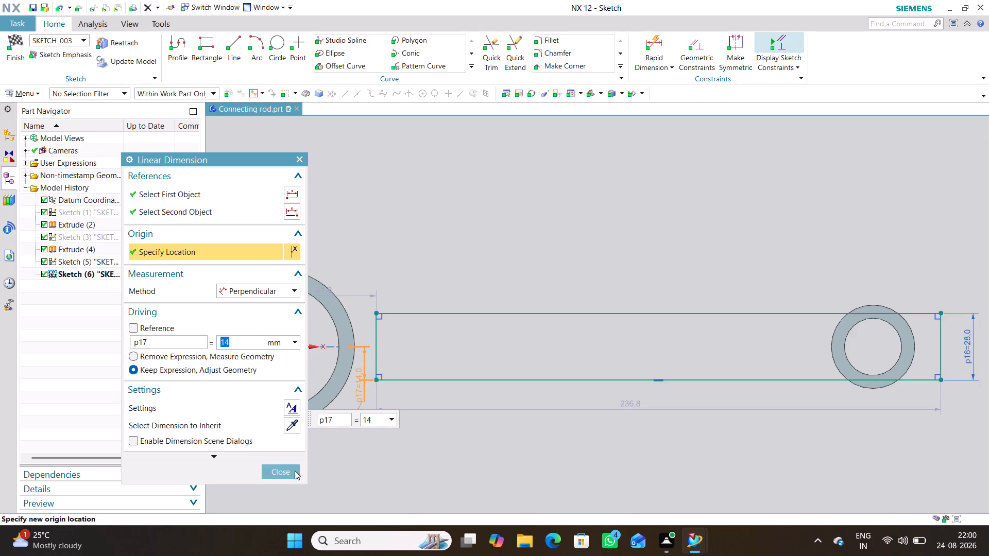
left_click(286, 472)
left_click(404, 247)
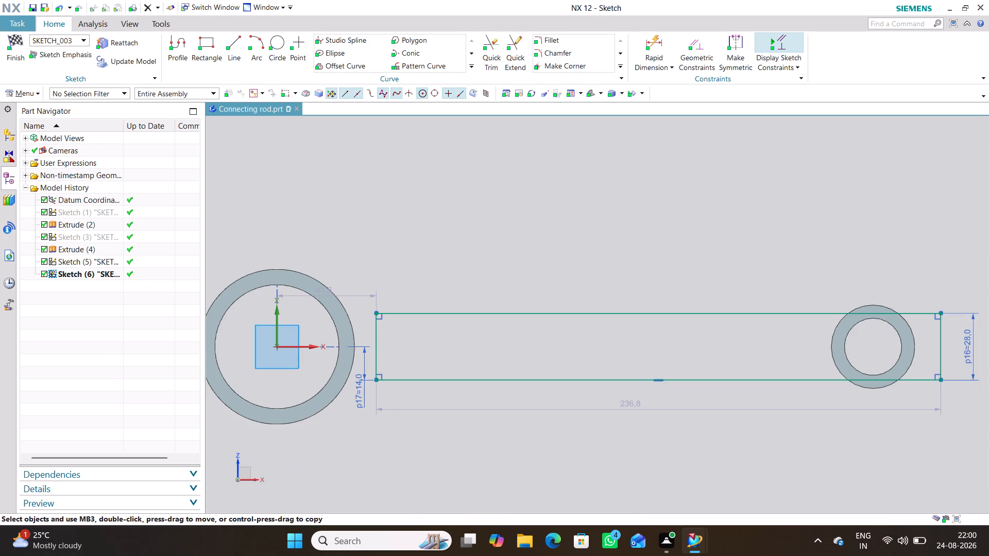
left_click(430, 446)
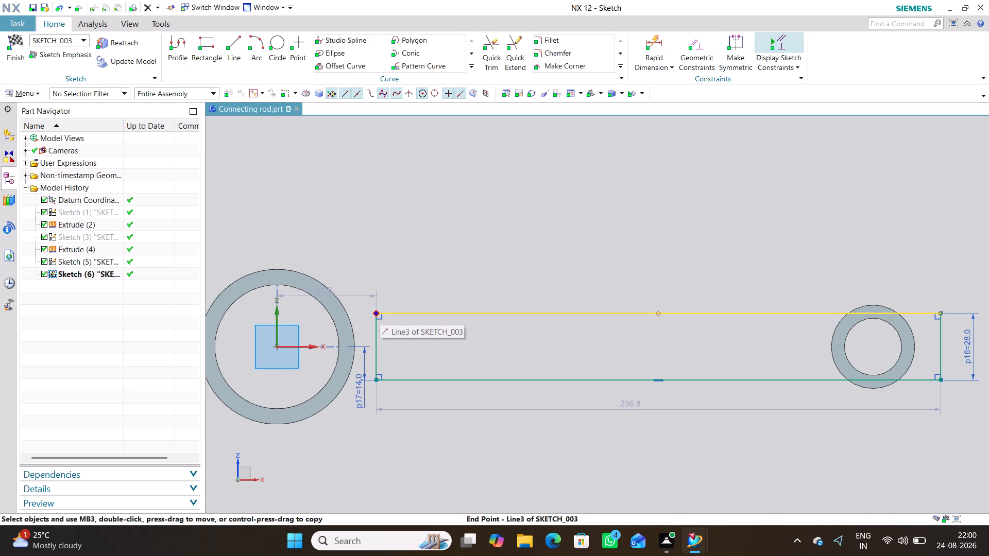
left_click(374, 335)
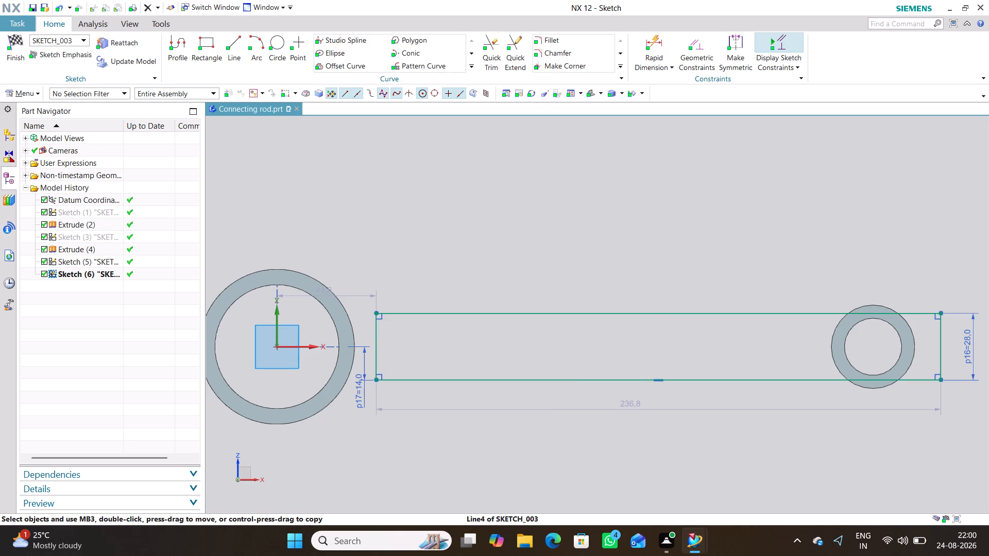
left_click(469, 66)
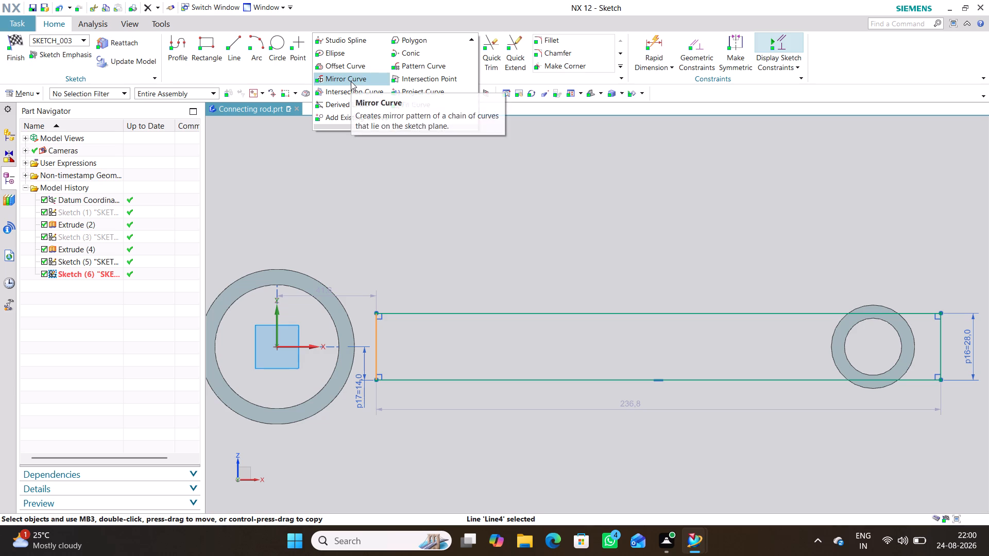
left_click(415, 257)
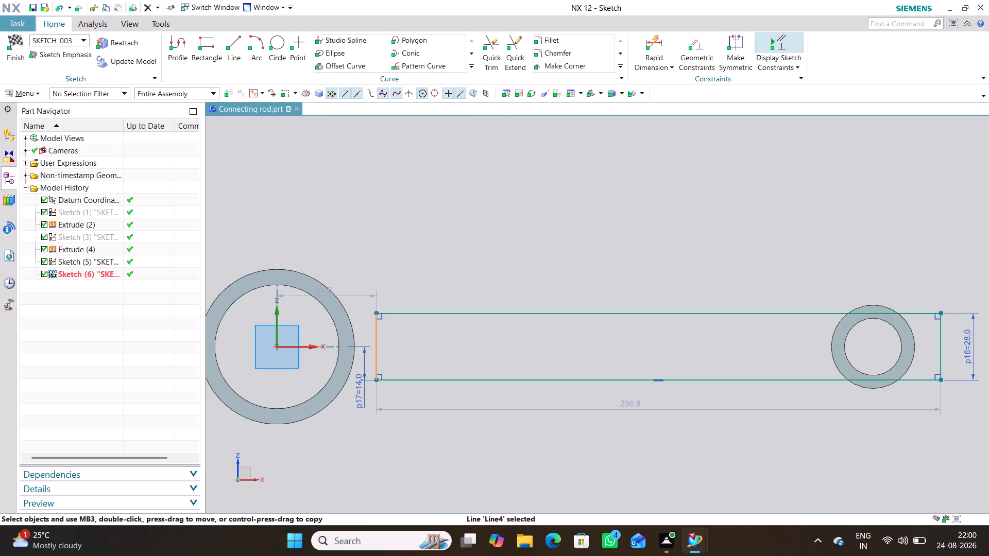
Convert the rectangle's two short vertical edges to reference lines.
right_click(376, 330)
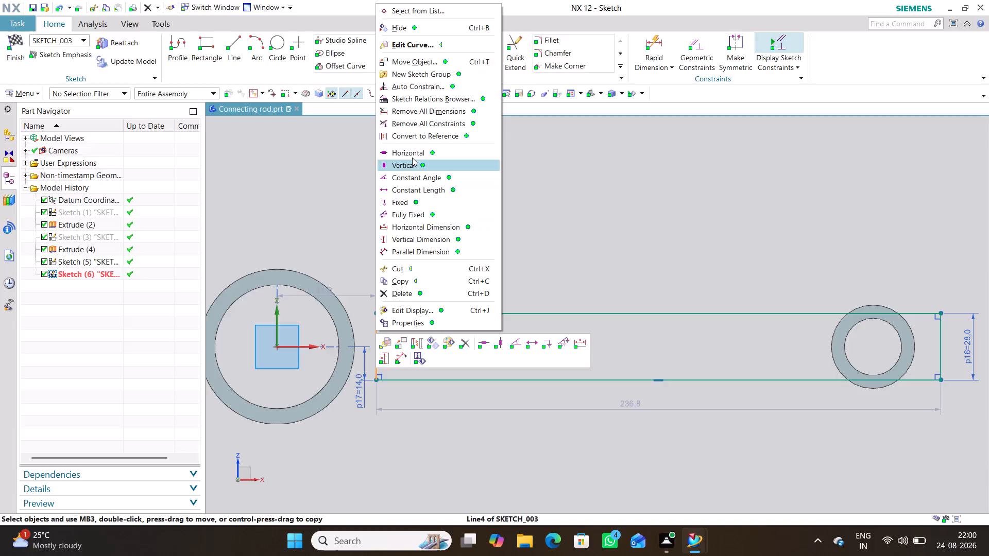
left_click(422, 136)
left_click(562, 222)
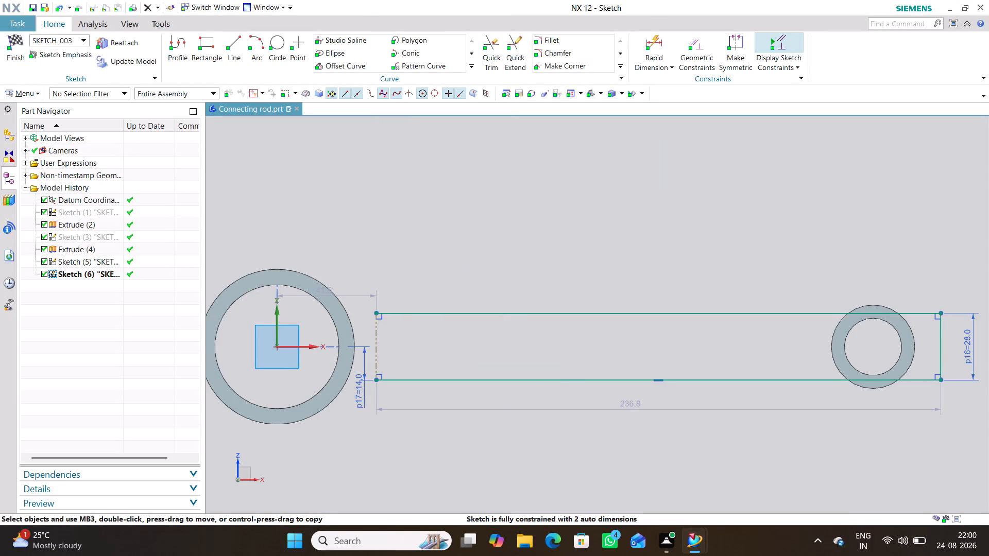
right_click(941, 337)
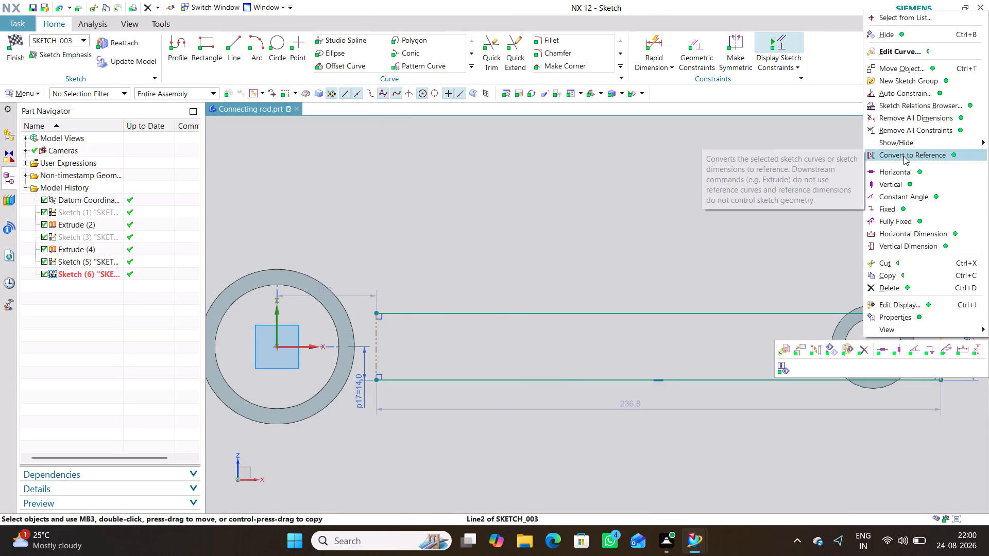
left_click(903, 156)
left_click(762, 210)
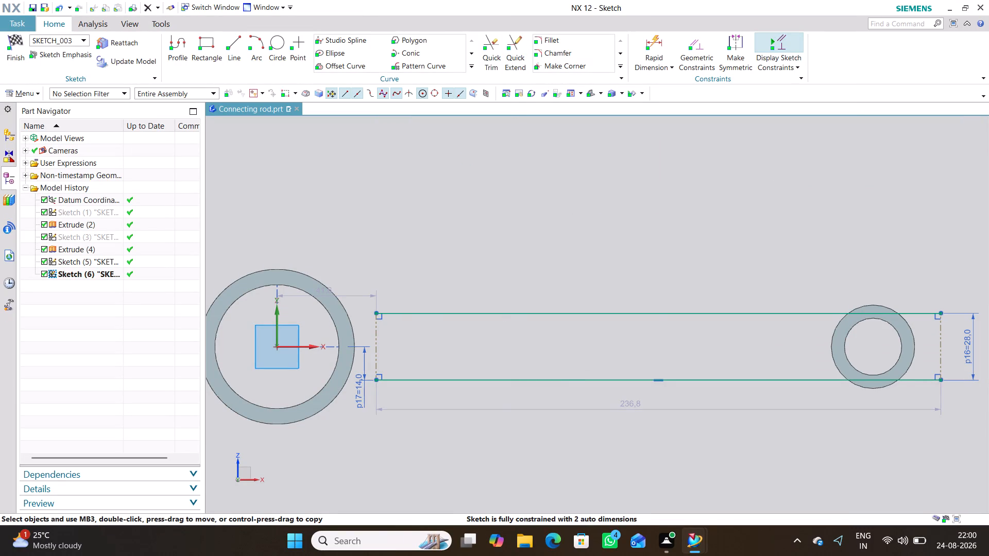
Shorten the rectangle by attaching its end corners to the outer circles of the small end and the large end.
left_click_drag(941, 312, 812, 314)
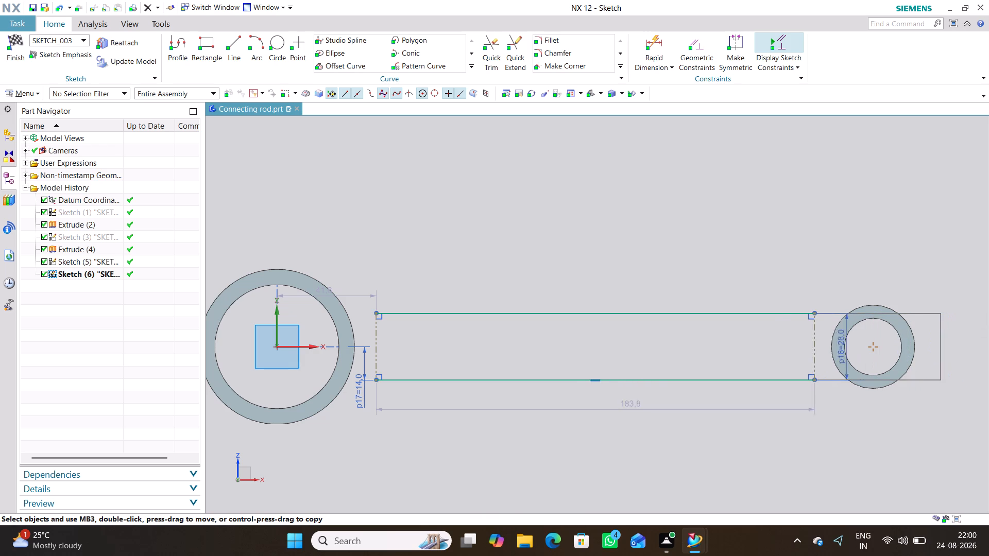
left_click_drag(812, 314, 823, 311)
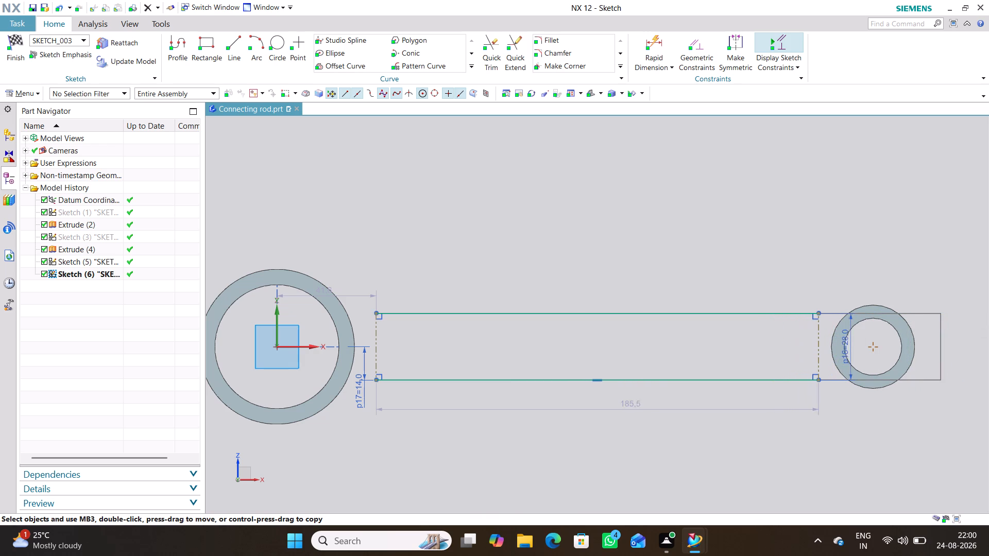
left_click_drag(823, 311, 845, 314)
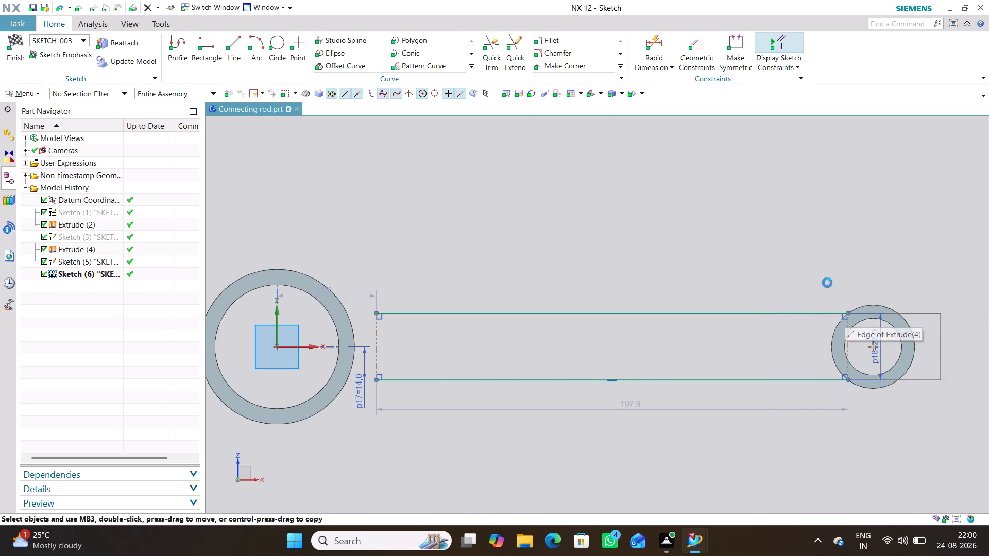
left_click(818, 272)
left_click(822, 419)
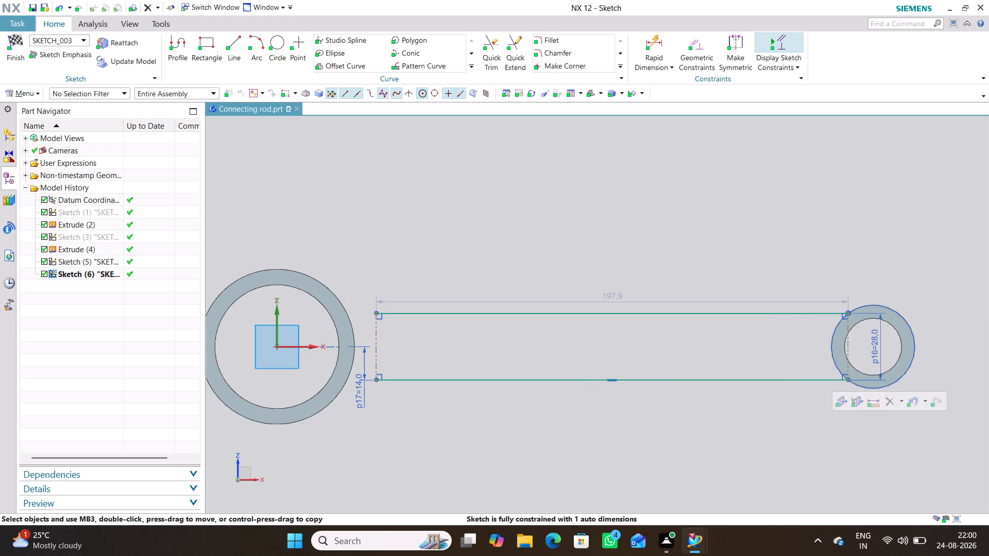
left_click_drag(377, 380, 347, 383)
left_click(451, 447)
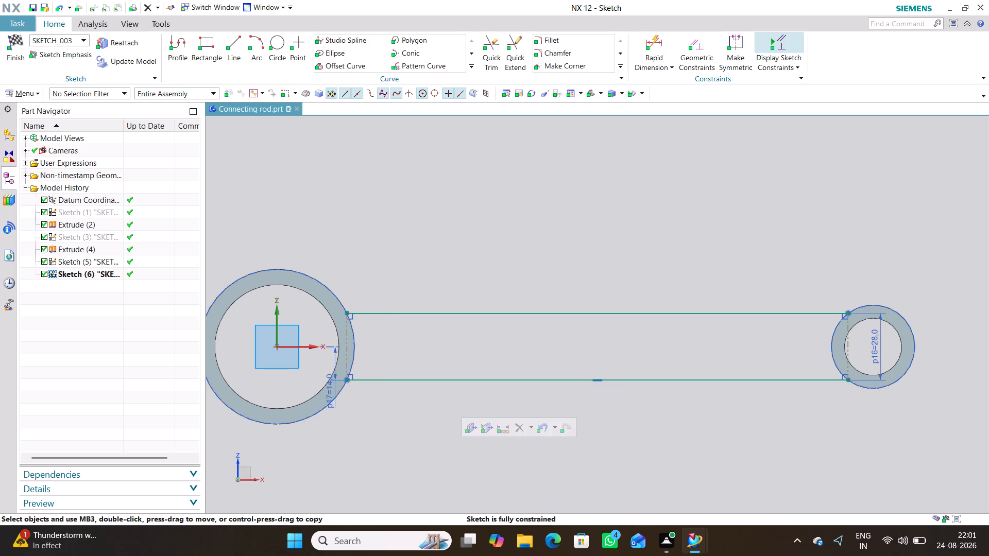
Test whether the rectangle's upper edge and its upper corner at the large end can still be moved.
left_click_drag(346, 312, 396, 309)
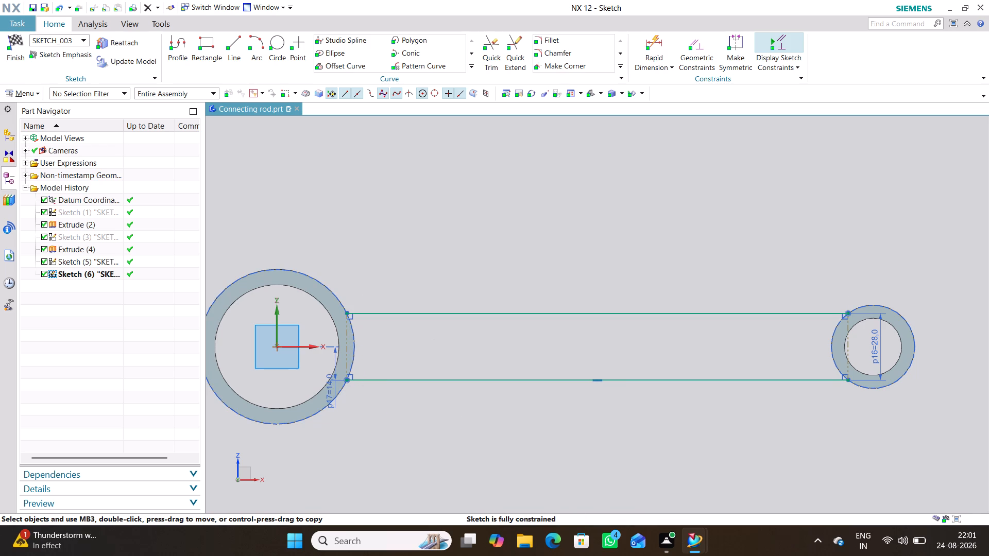
left_click_drag(401, 313, 438, 311)
left_click(420, 275)
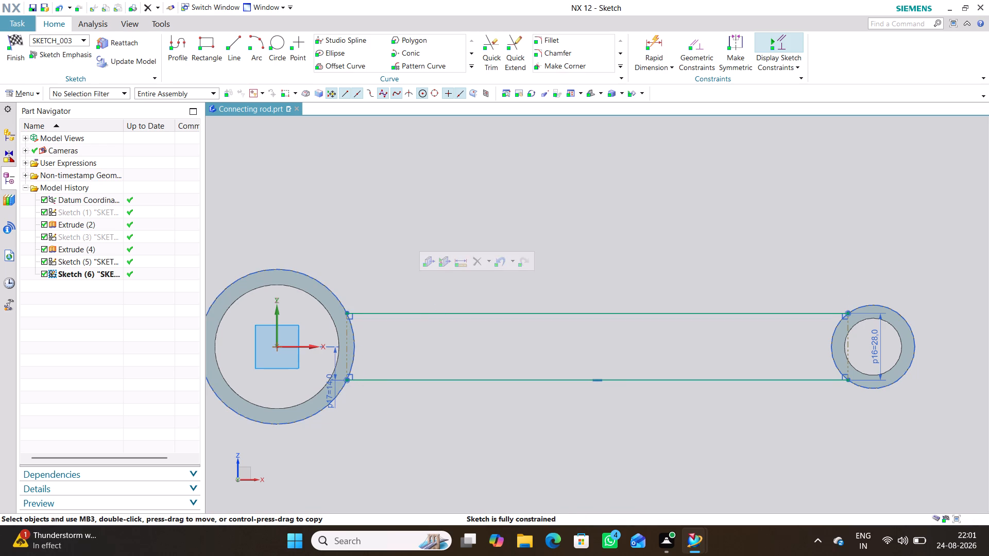
left_click_drag(344, 313, 390, 284)
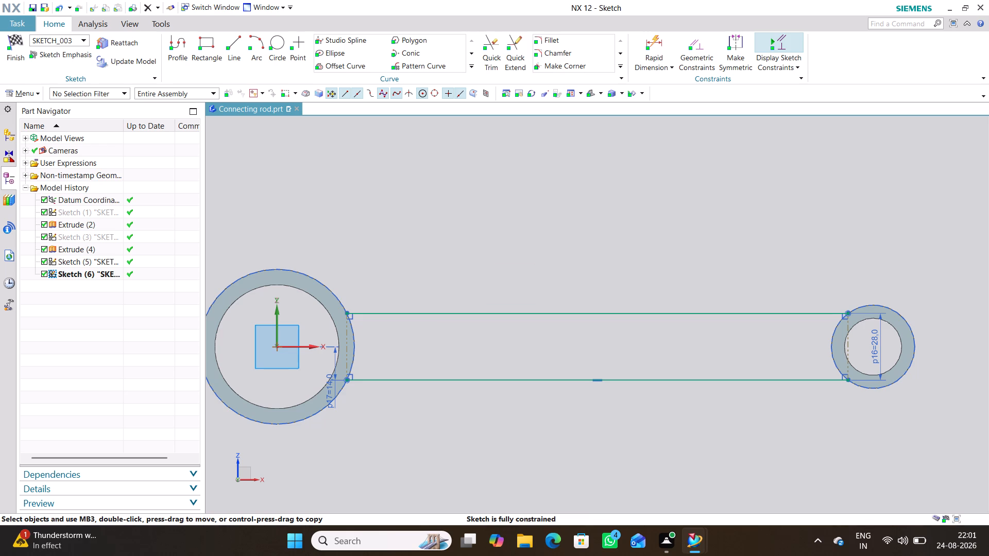
left_click(763, 426)
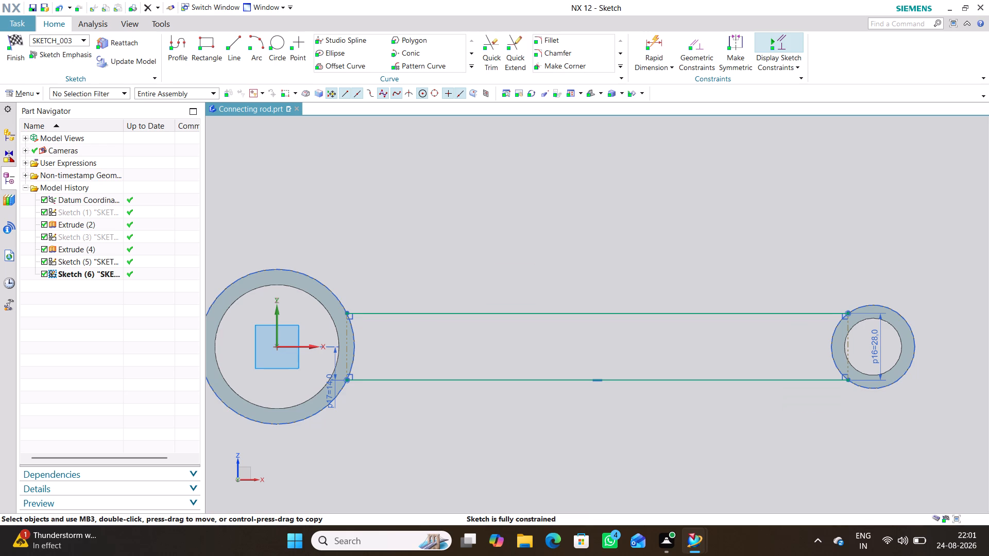
double_click(459, 245)
double_click(589, 395)
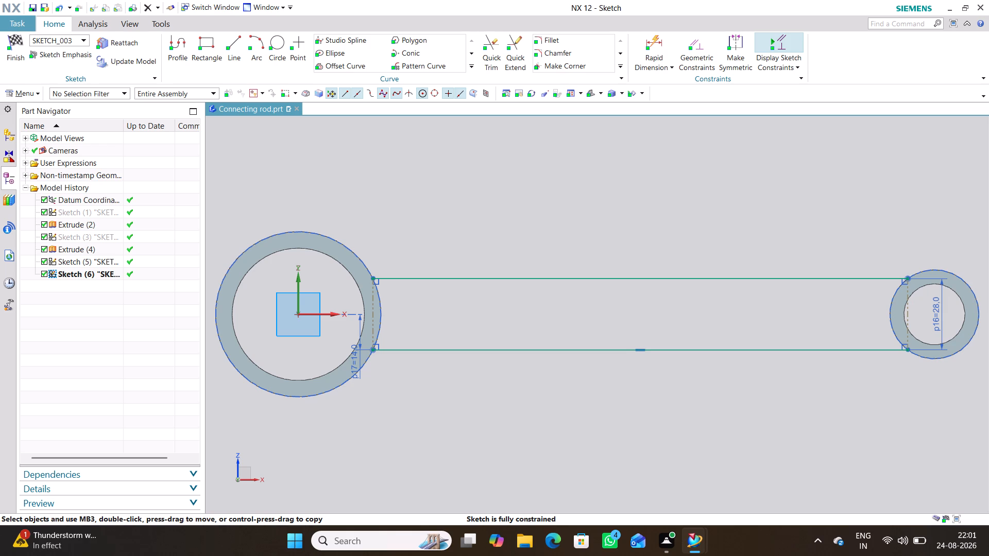
Project the outer circular edges of the large and small ends into the shank sketch.
left_click(474, 67)
left_click(438, 94)
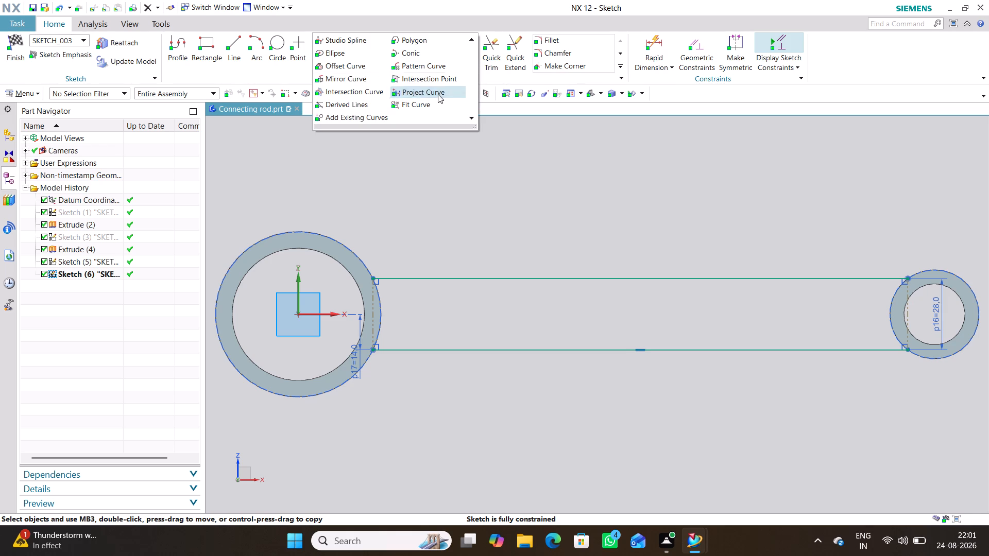
left_click(351, 249)
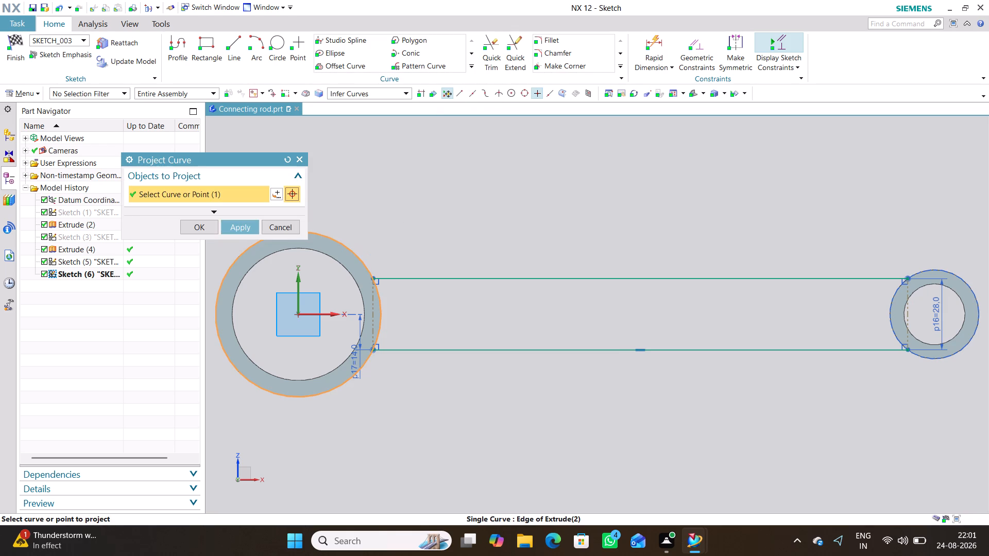
left_click(889, 311)
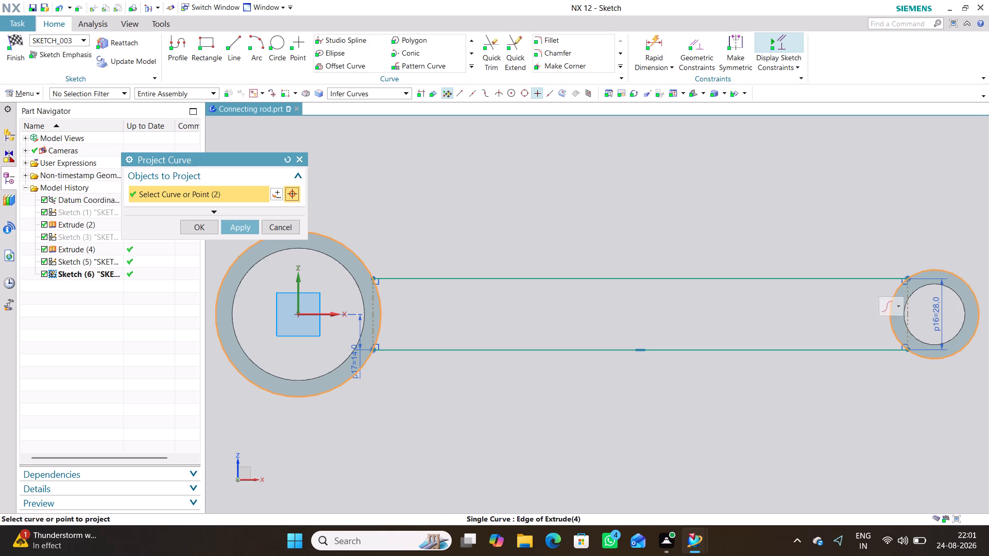
left_click(203, 228)
left_click(636, 251)
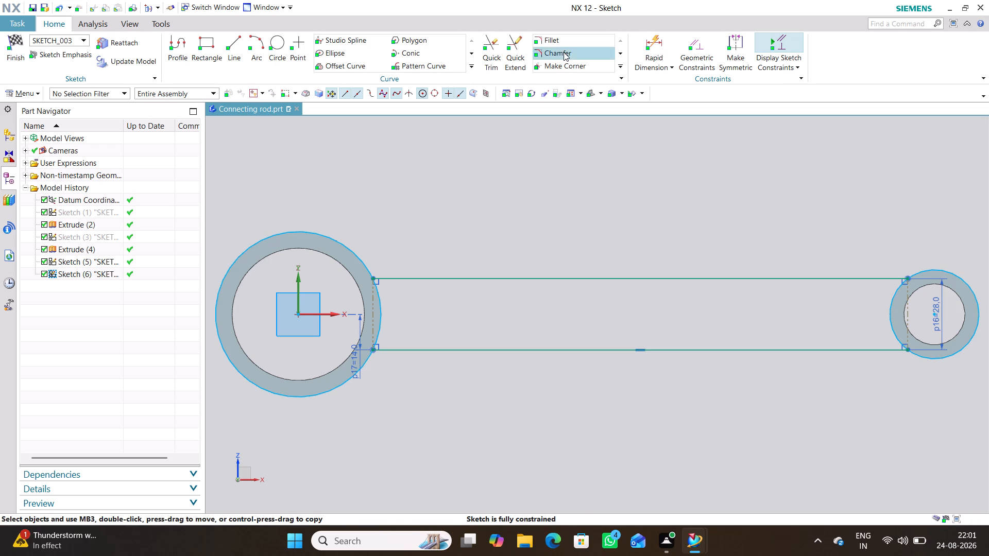
Trim the projected end circles, keeping only their arcs between the shank's upper and lower edges, and finish the sketch.
left_click(488, 56)
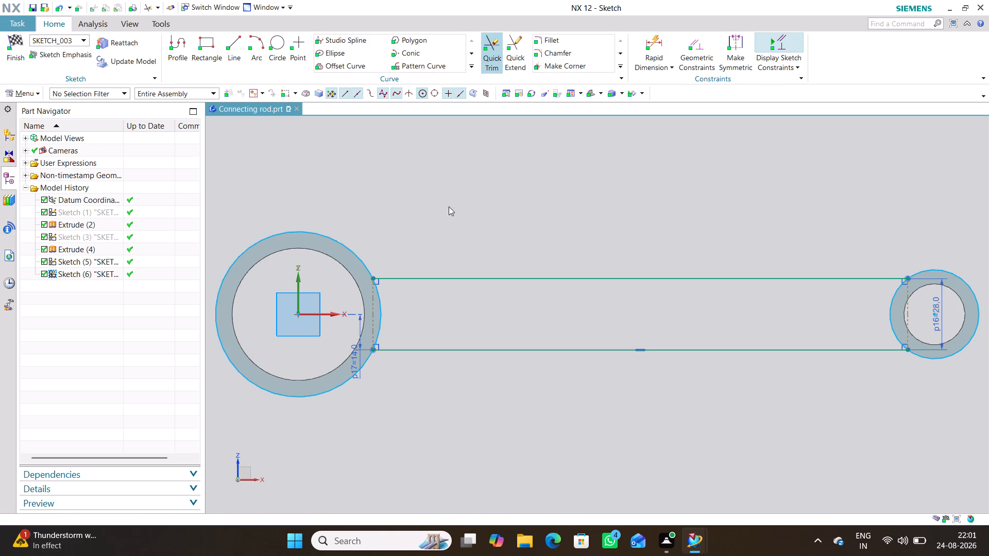
left_click(329, 237)
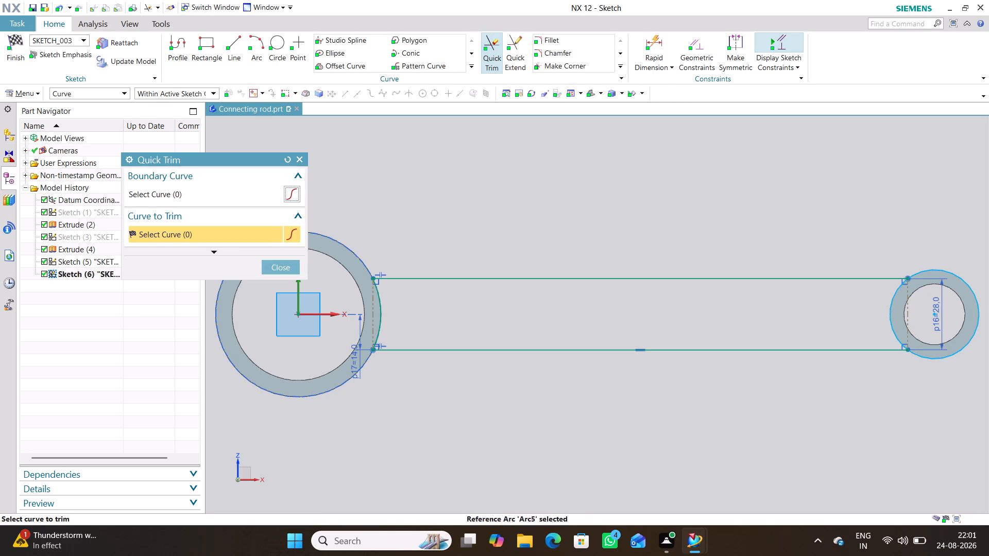
left_click(310, 397)
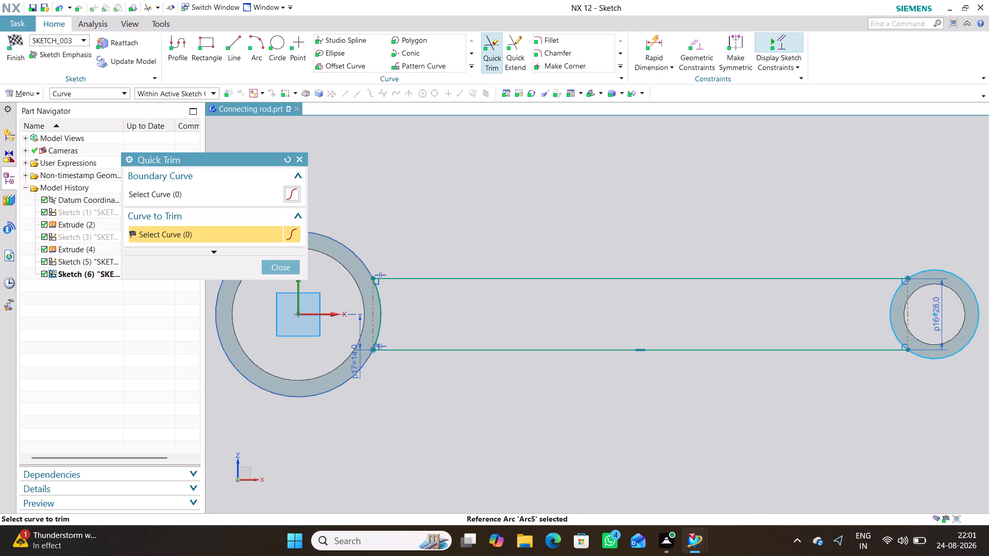
left_click(305, 396)
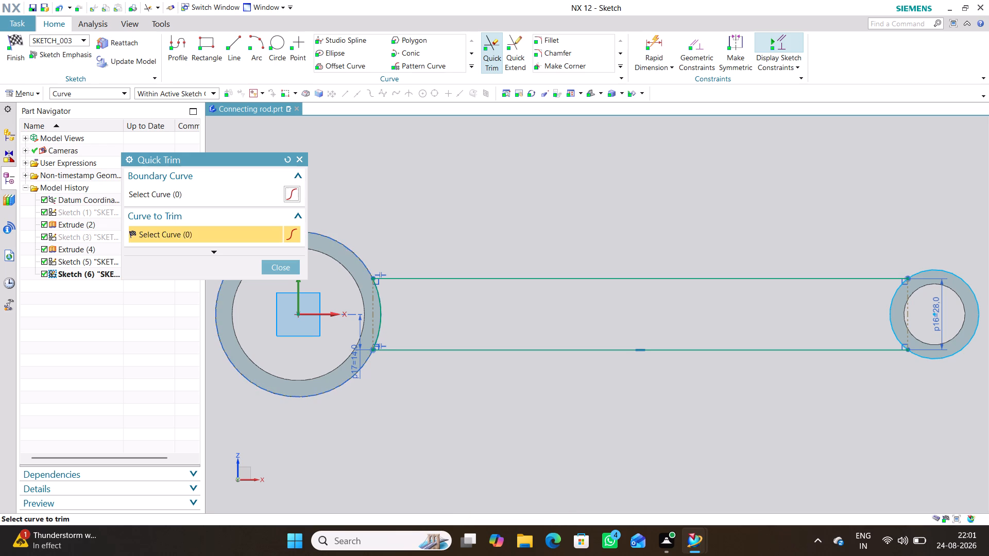
left_click(314, 397)
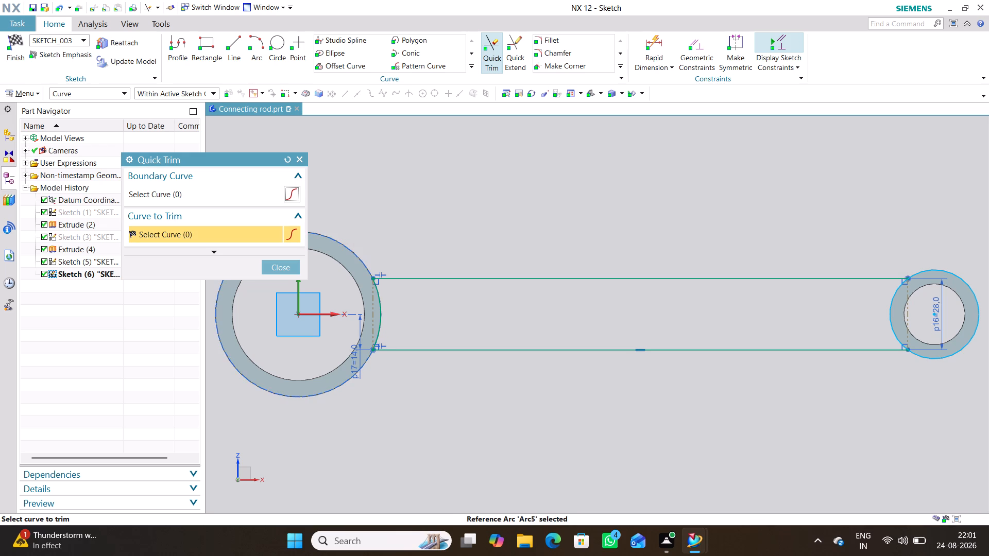
left_click(929, 360)
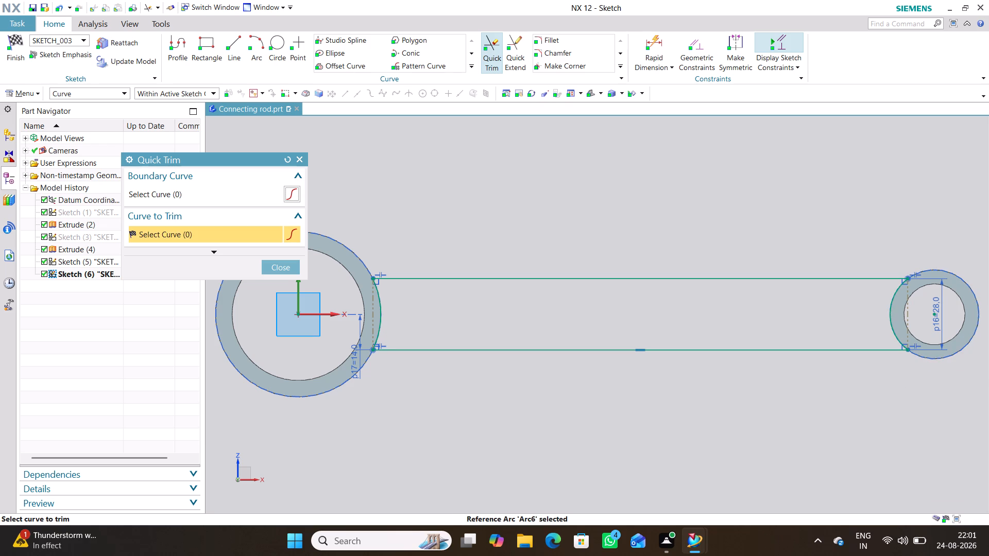
left_click(930, 358)
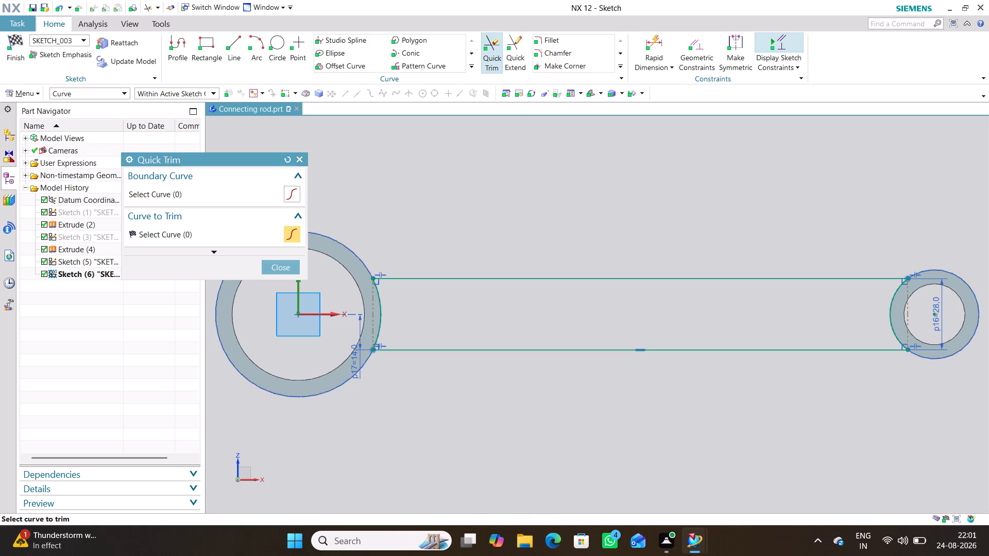
left_click(941, 269)
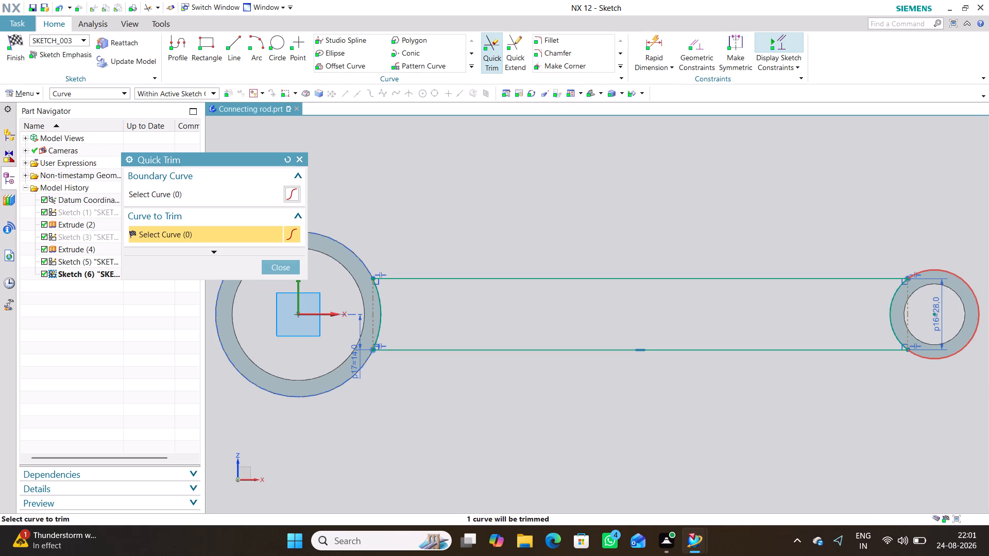
left_click(937, 267)
left_click(967, 279)
left_click(291, 267)
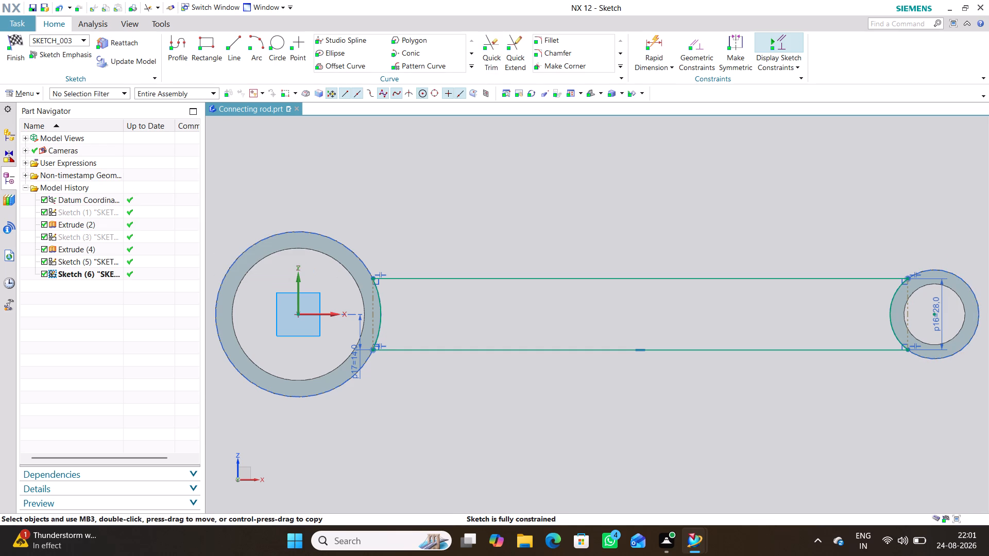
left_click(10, 49)
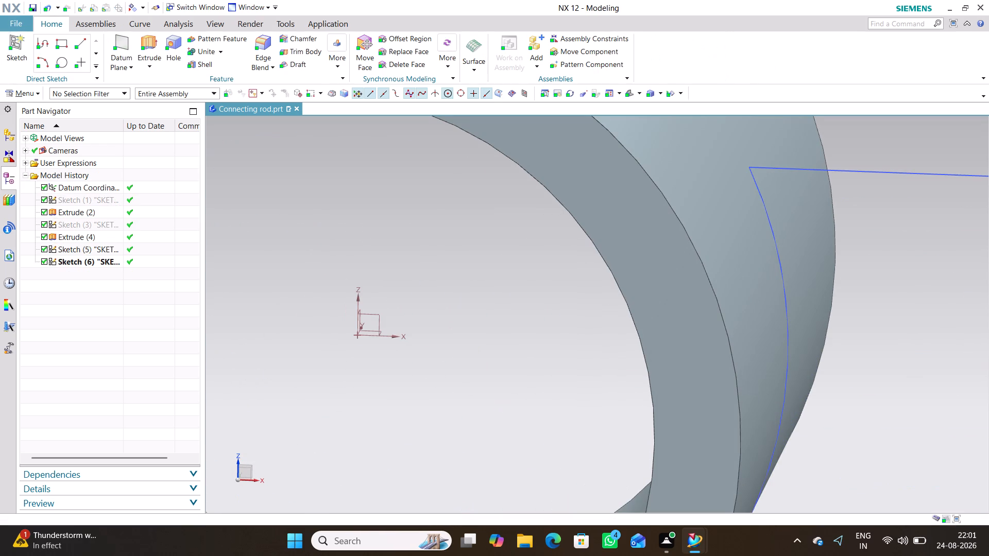
Extrude the closed shank profile by a symmetric distance of 14 mm as a separate body joining the two hollow ends.
middle_click(500, 403)
scroll(501, 404, "up", 2)
scroll(501, 404, "down", 3)
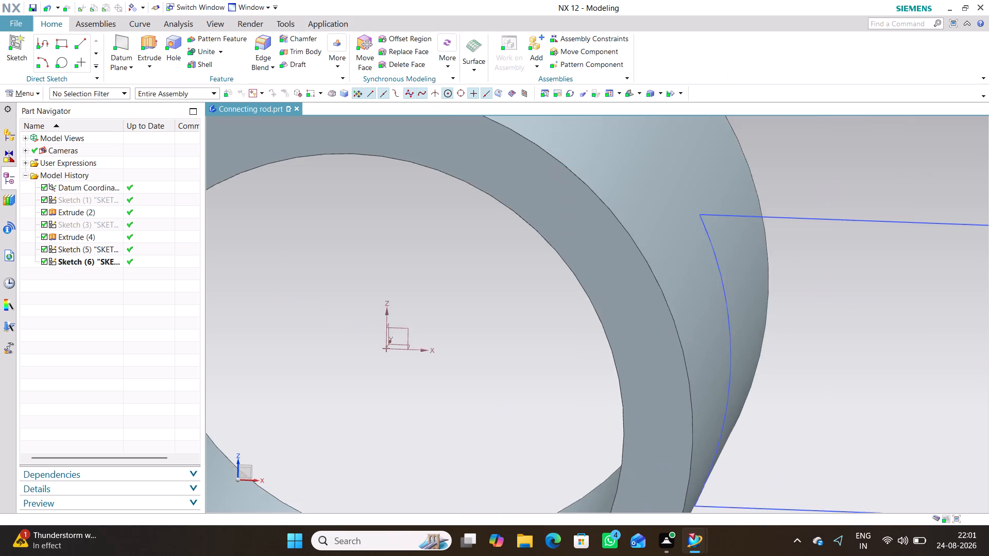
scroll(501, 404, "down", 7)
scroll(683, 450, "down", 2)
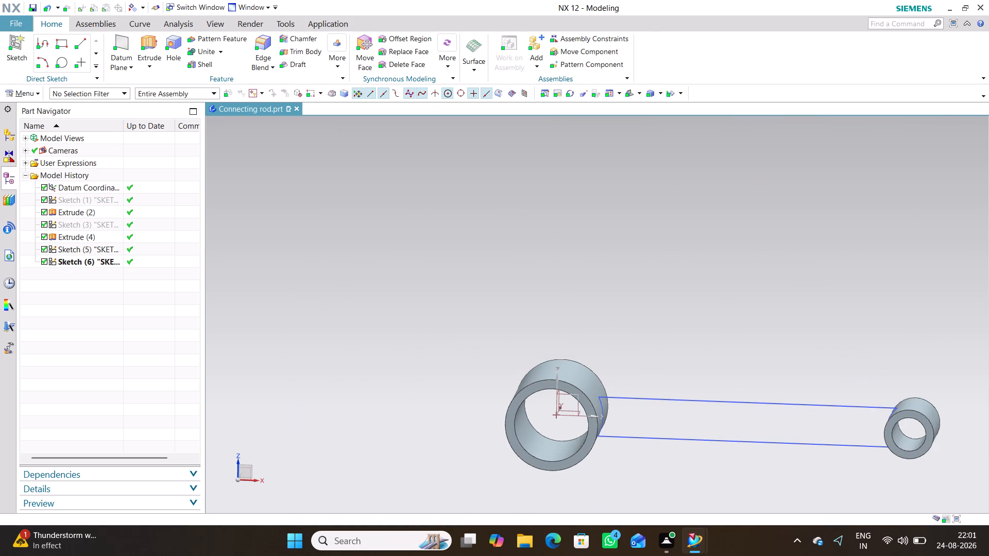
scroll(800, 462, "up", 2)
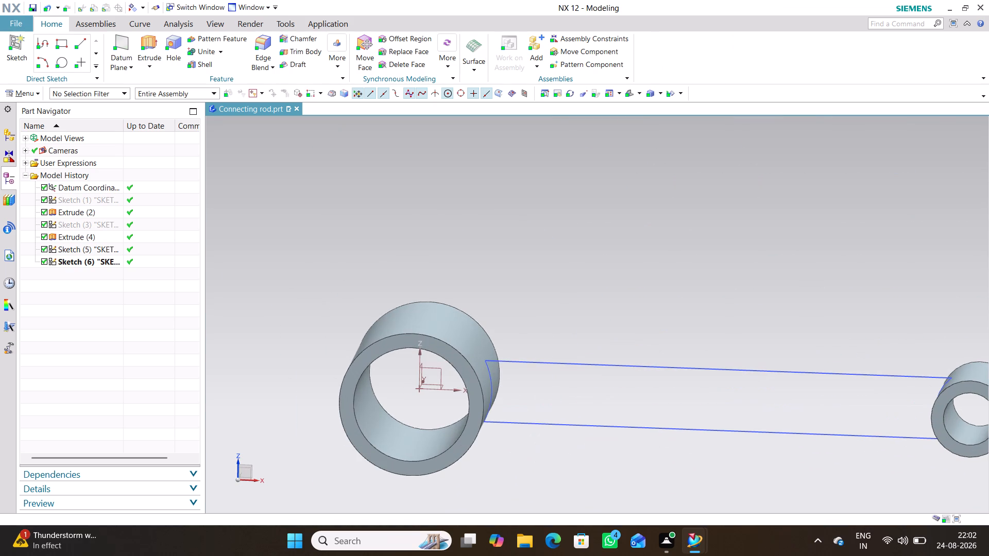
scroll(826, 472, "down", 2)
middle_click_drag(736, 467, 633, 326)
right_click_drag(736, 467, 633, 326)
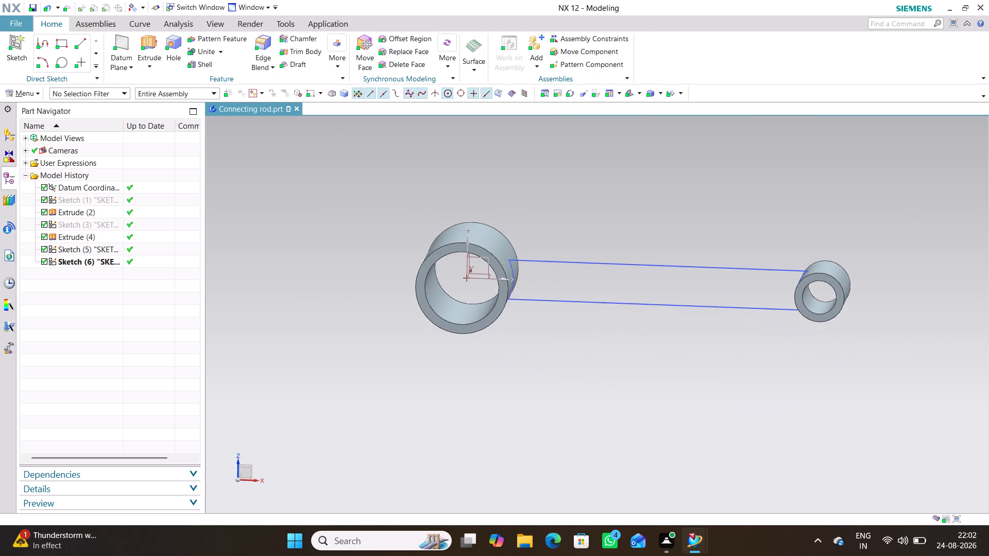
middle_click_drag(633, 326, 628, 343)
right_click_drag(633, 326, 628, 344)
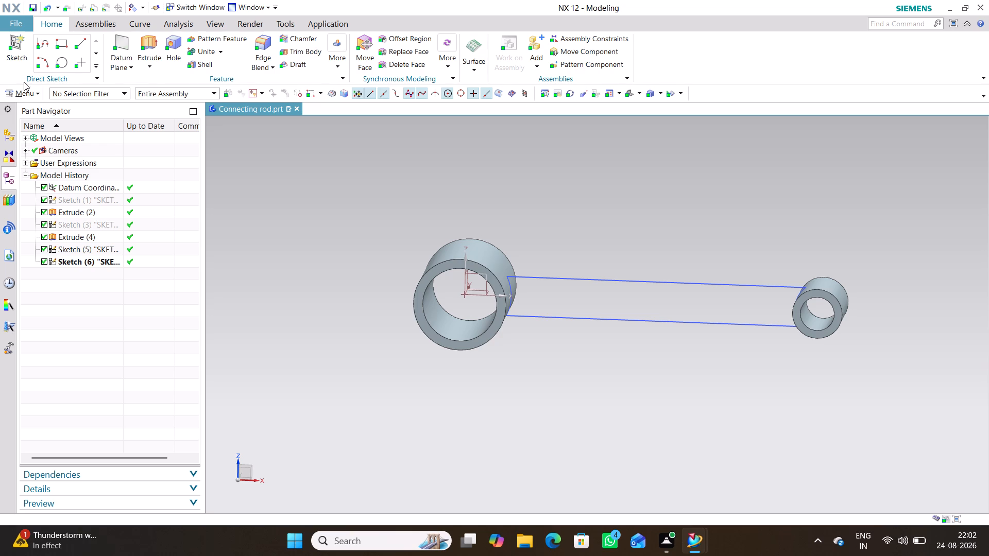
left_click(146, 58)
left_click(155, 78)
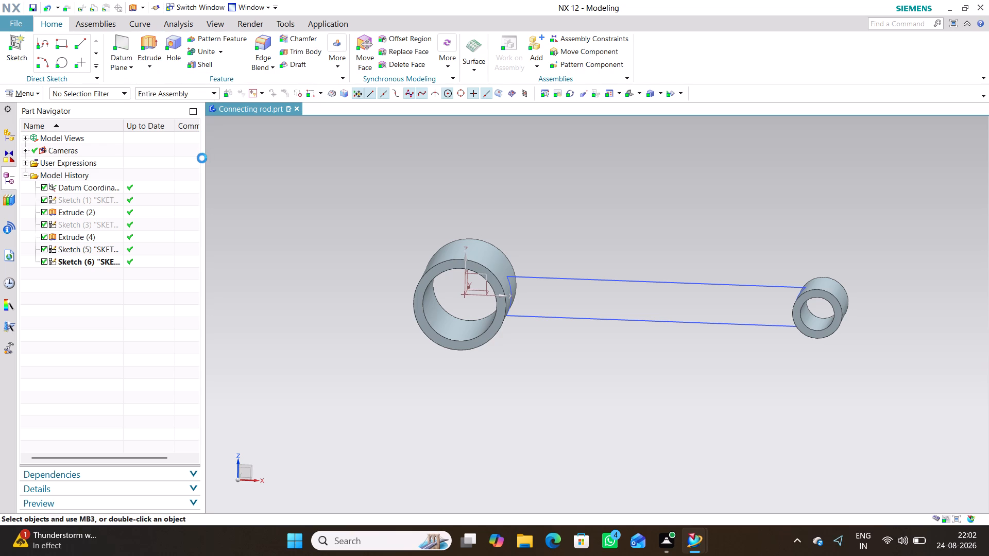
left_click(283, 264)
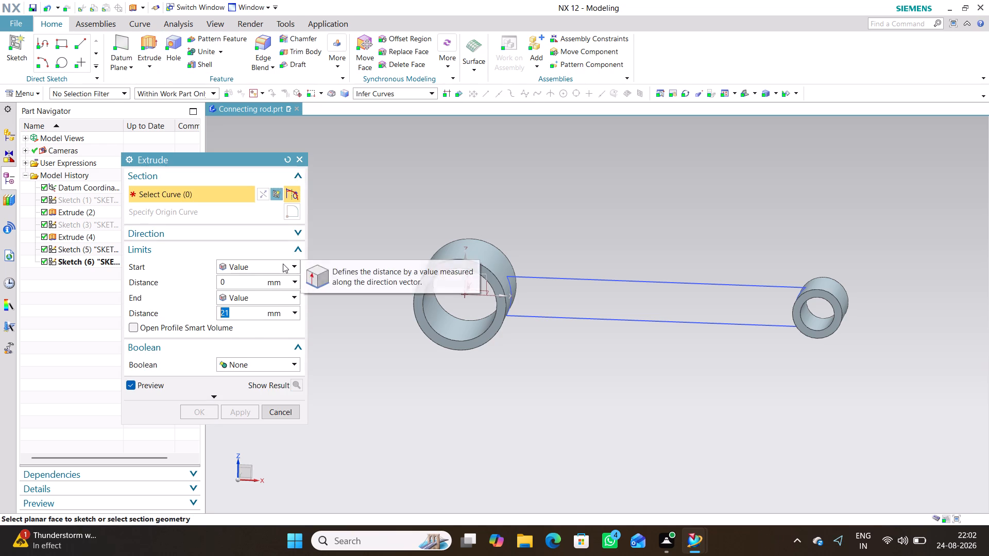
left_click(278, 292)
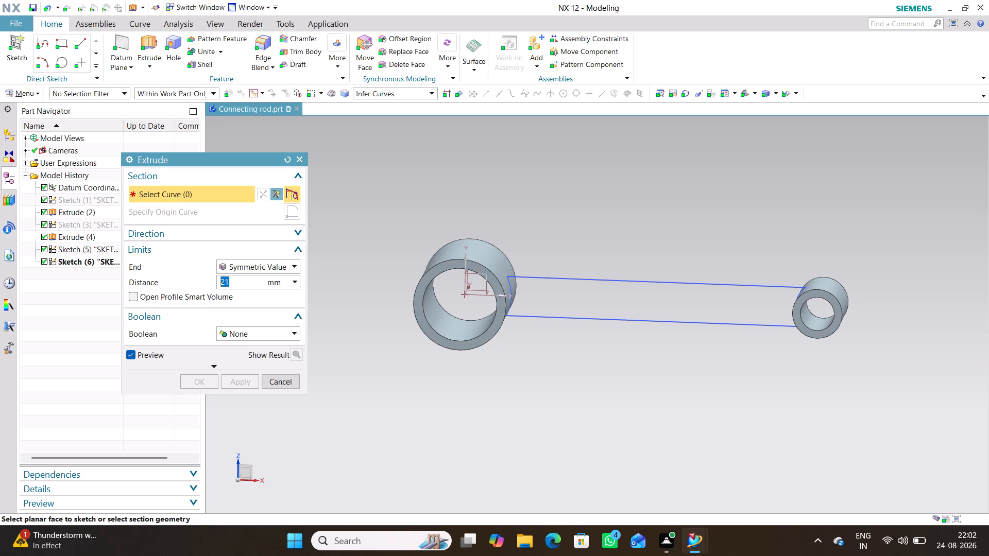
type("14")
left_click(493, 209)
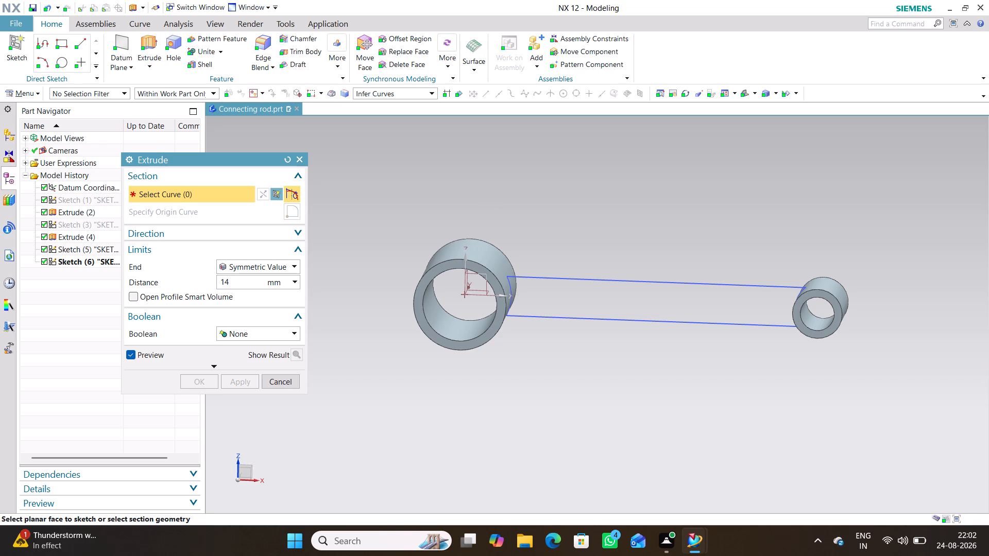
left_click(546, 277)
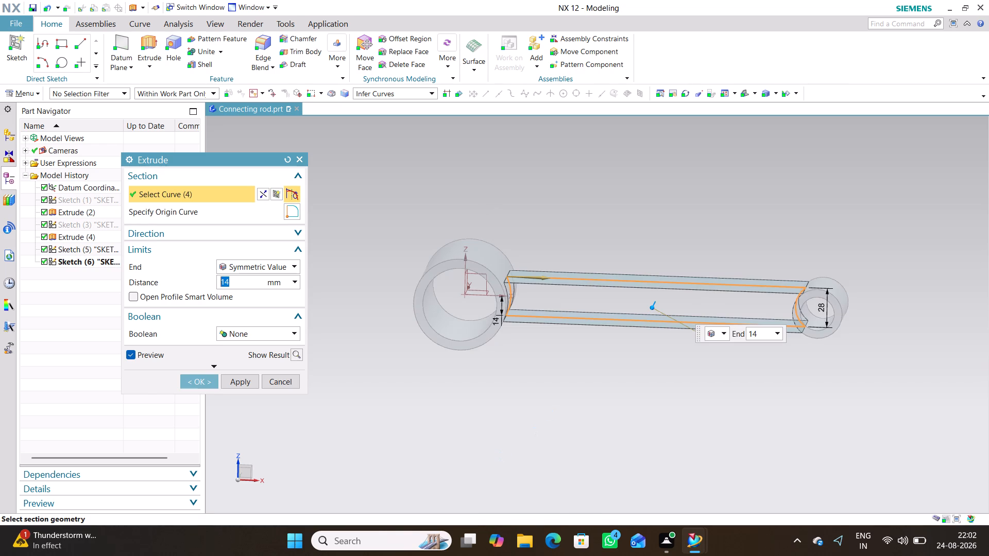
left_click(205, 381)
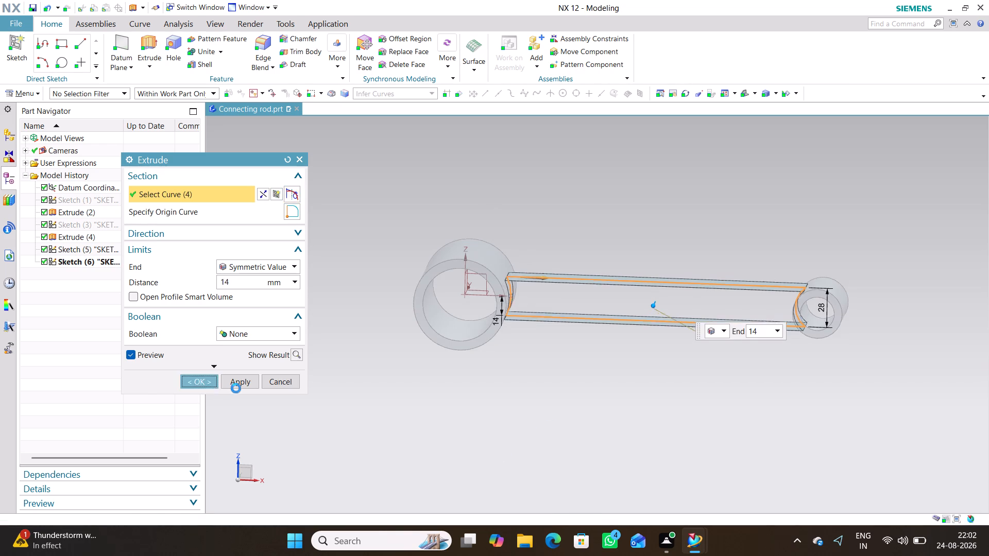
left_click(528, 405)
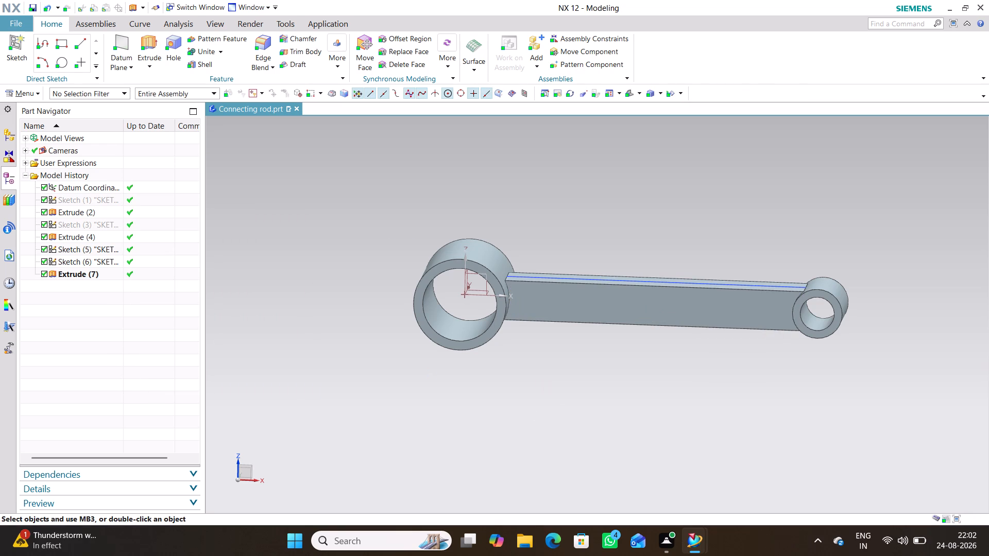
Hide the shank sketch whose line runs along the extruded shank.
middle_click_drag(611, 228, 602, 284)
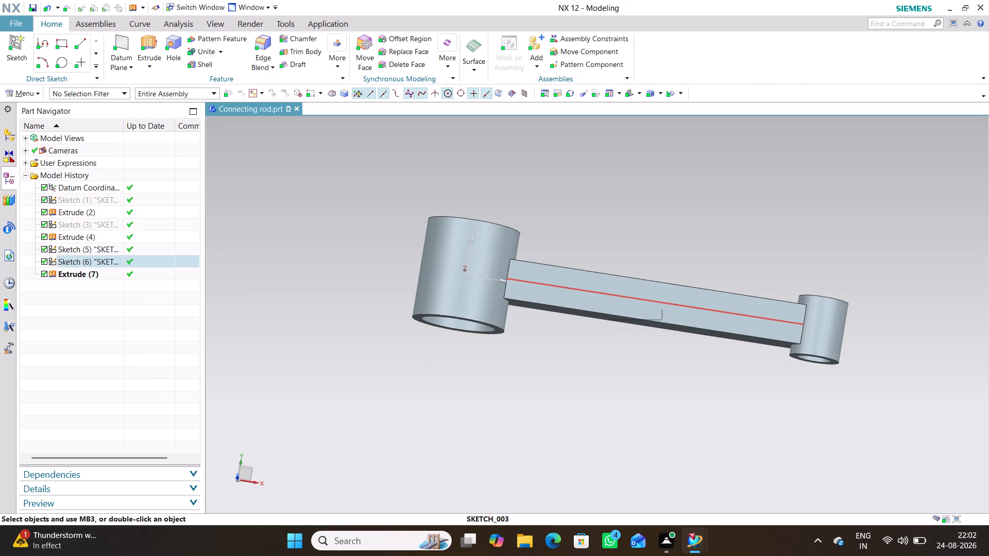
right_click(605, 292)
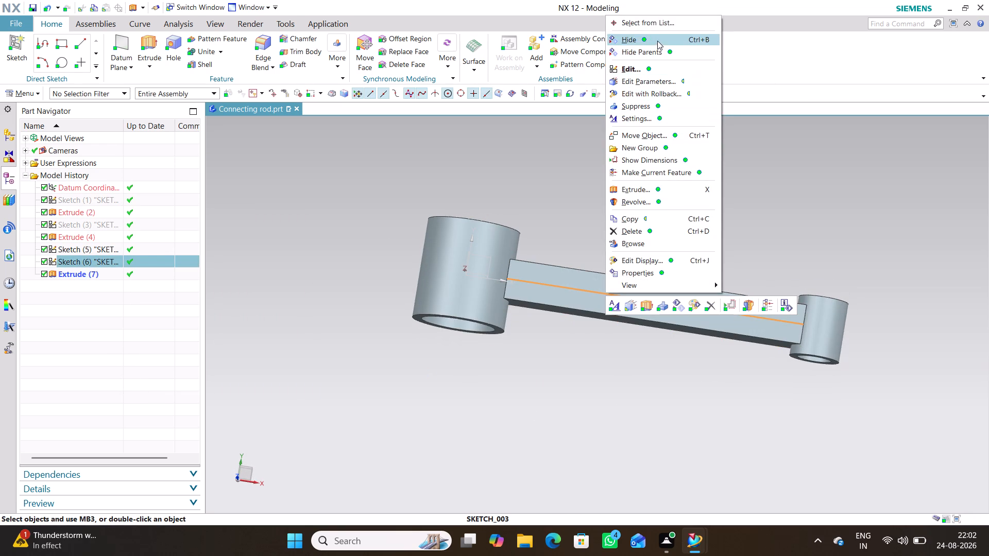
left_click(657, 39)
left_click(596, 393)
Create a datum plane offset 14 mm from the XZ plane, with the offset direction reversed toward negative Y.
middle_click_drag(573, 415, 569, 404)
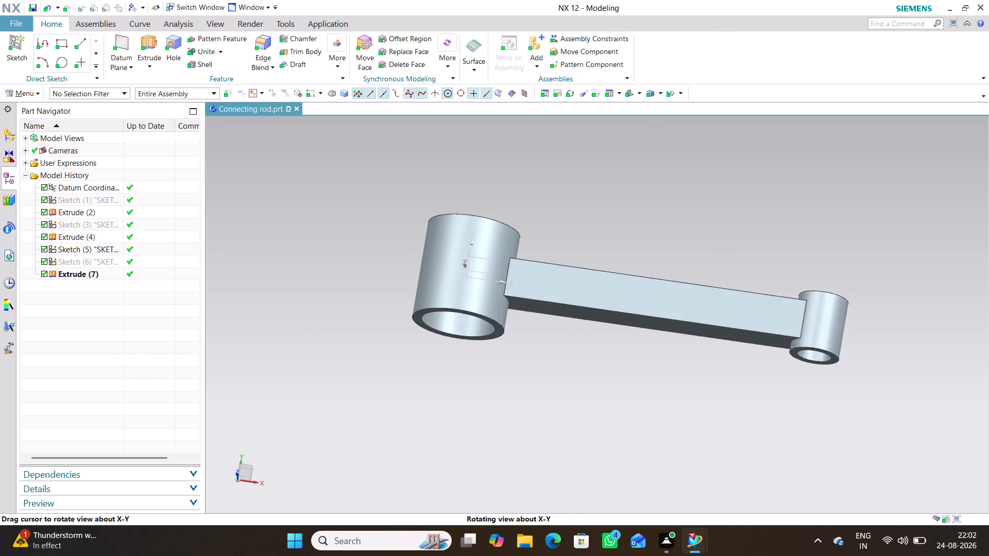
middle_click_drag(569, 404, 565, 376)
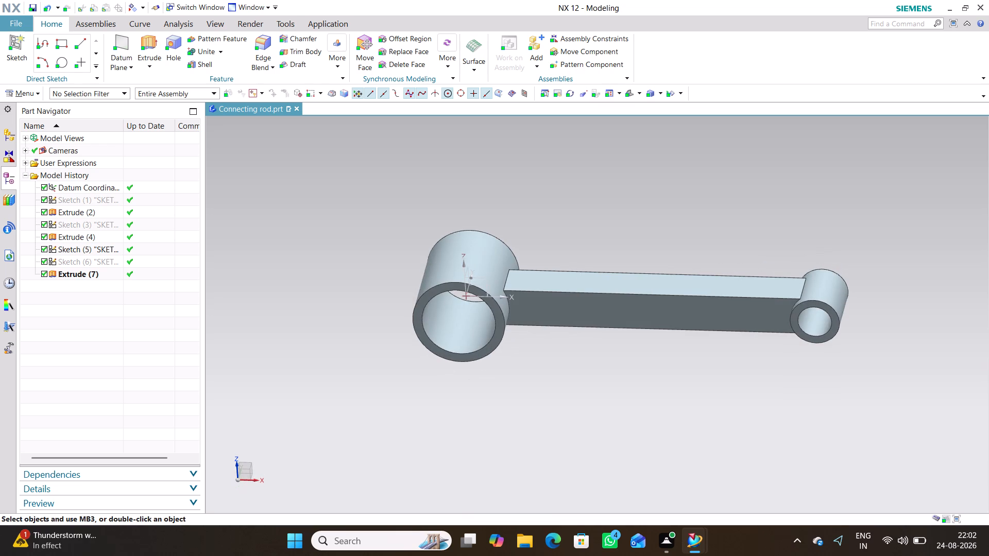
middle_click_drag(565, 376, 556, 357)
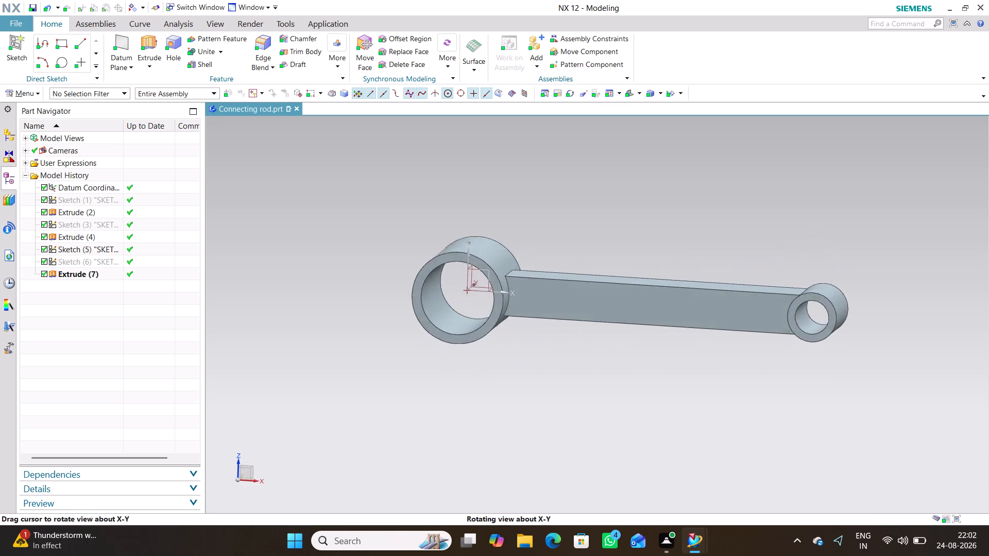
middle_click_drag(556, 357, 553, 362)
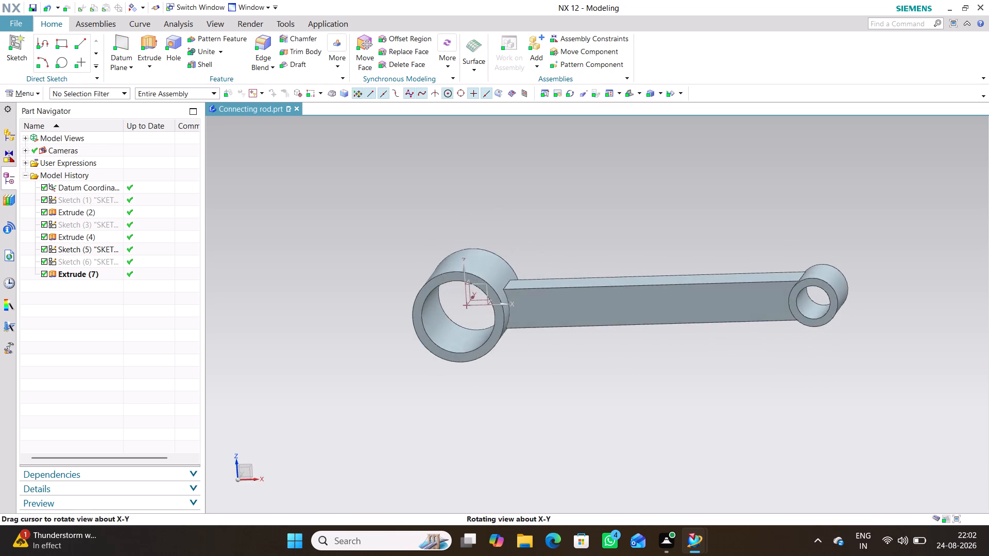
middle_click_drag(553, 362, 570, 353)
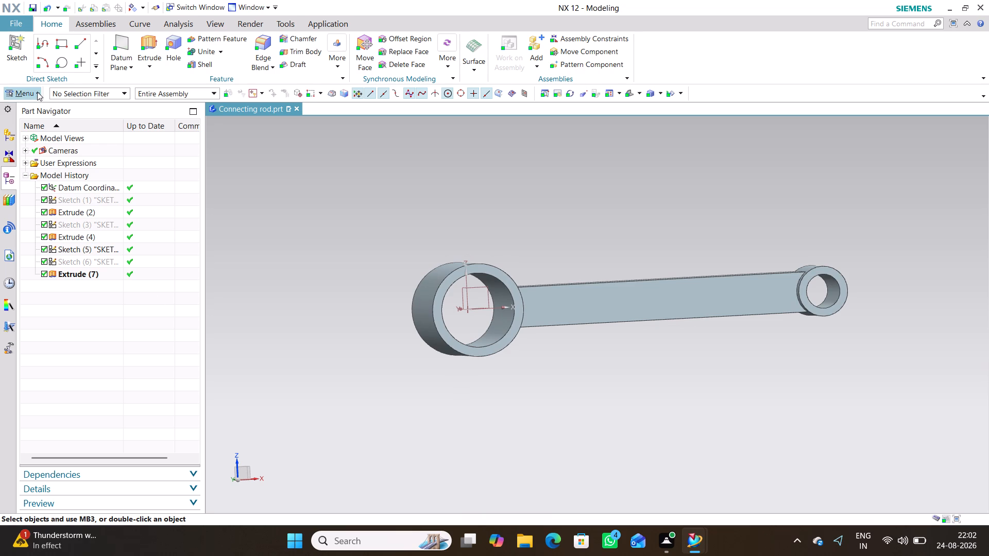
left_click(122, 56)
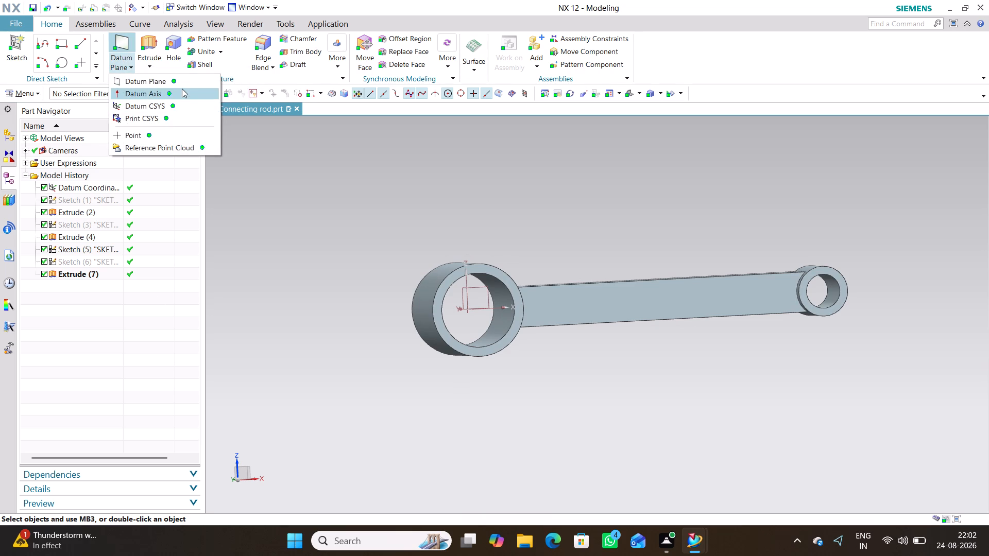
left_click(172, 81)
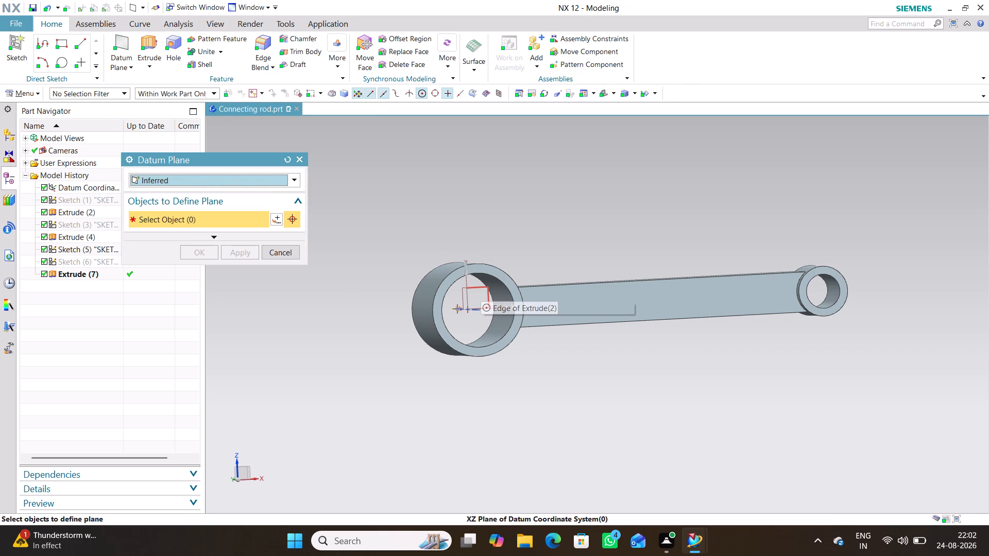
scroll(483, 299, "down", 2)
scroll(483, 299, "up", 4)
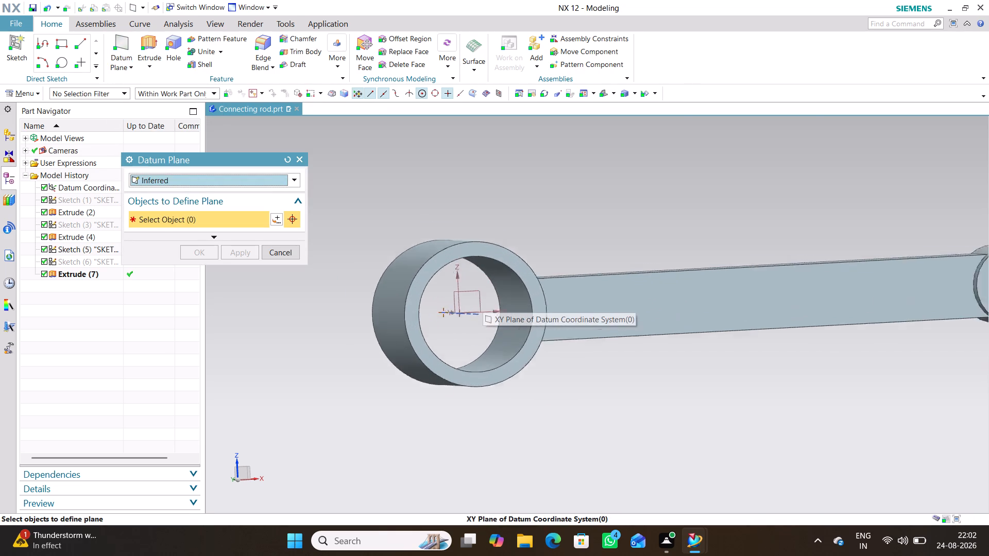
scroll(483, 303, "up", 3)
middle_click_drag(477, 291, 465, 300)
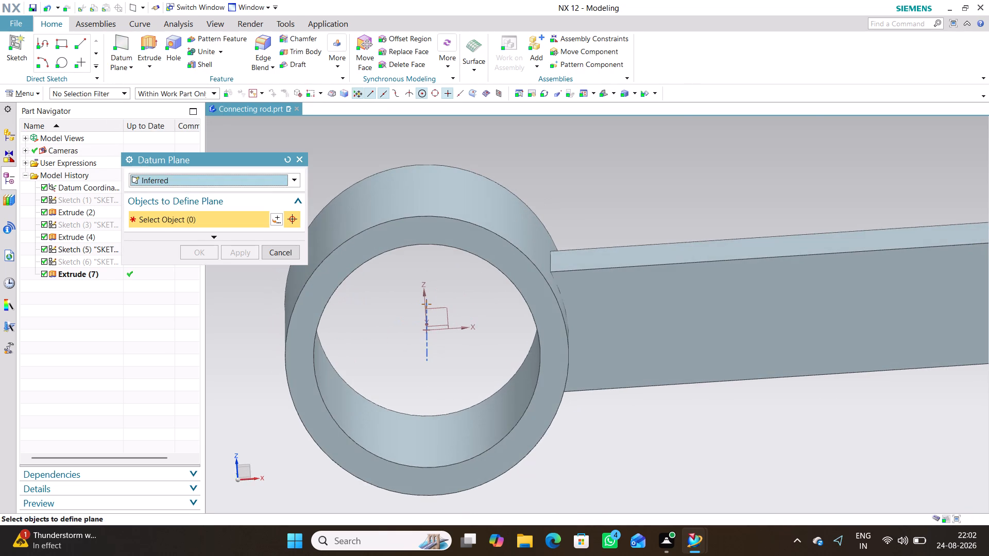
left_click(439, 309)
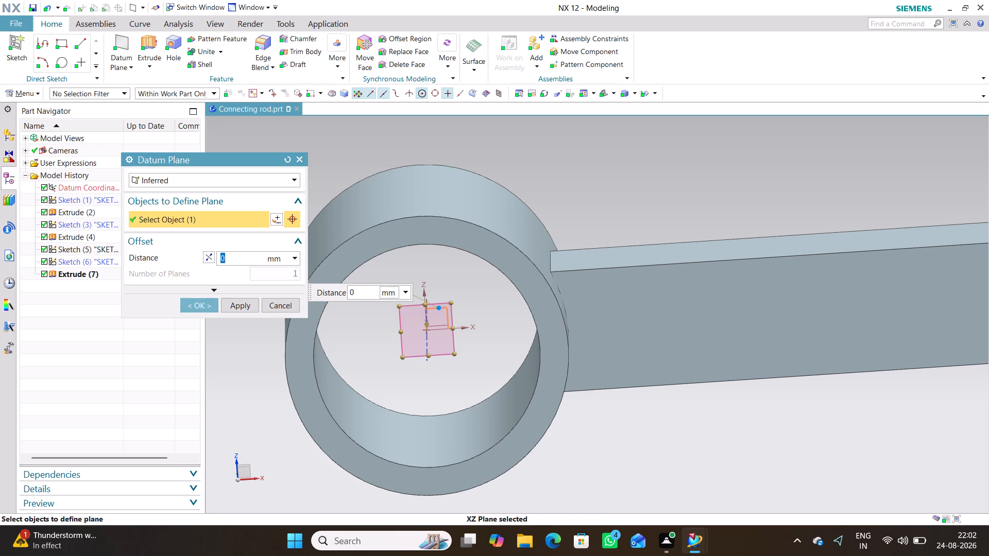
middle_click_drag(232, 373, 213, 367)
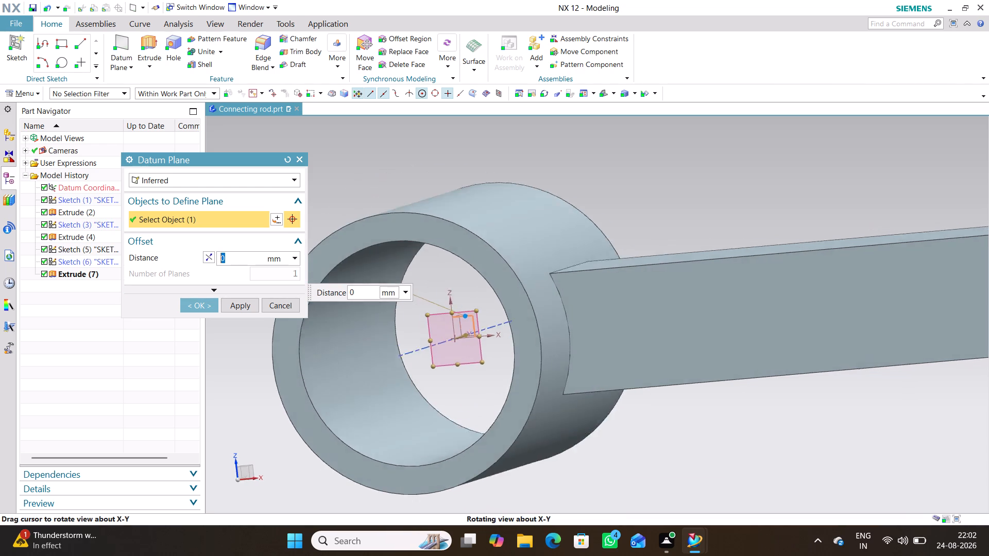
middle_click_drag(213, 367, 210, 366)
left_click_drag(240, 258, 221, 264)
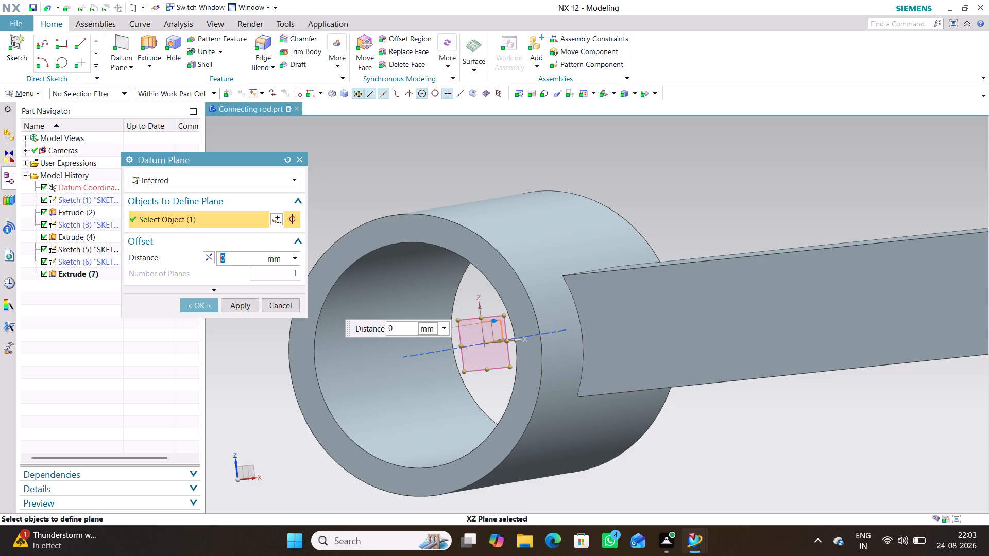
type("14")
left_click(356, 182)
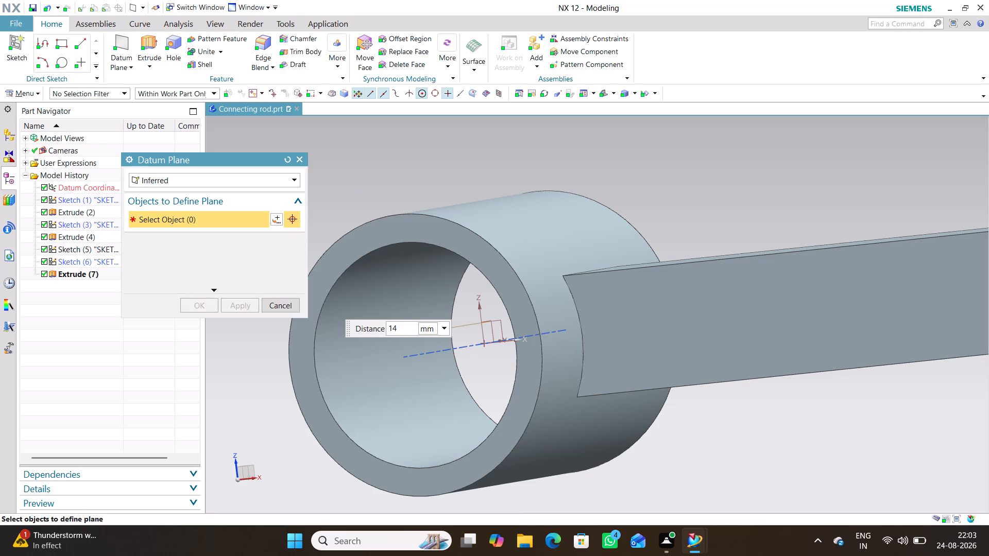
middle_click_drag(695, 206, 716, 211)
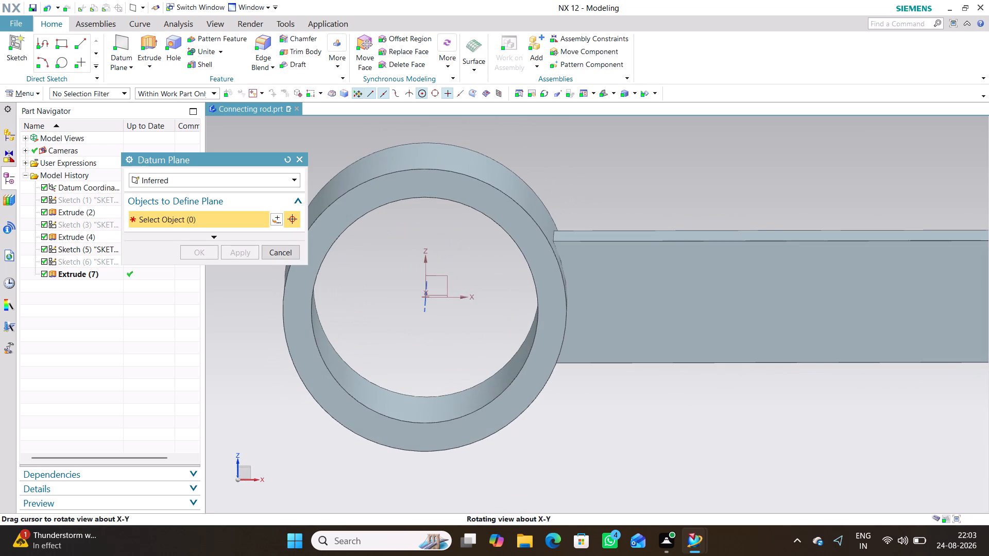
left_click(445, 276)
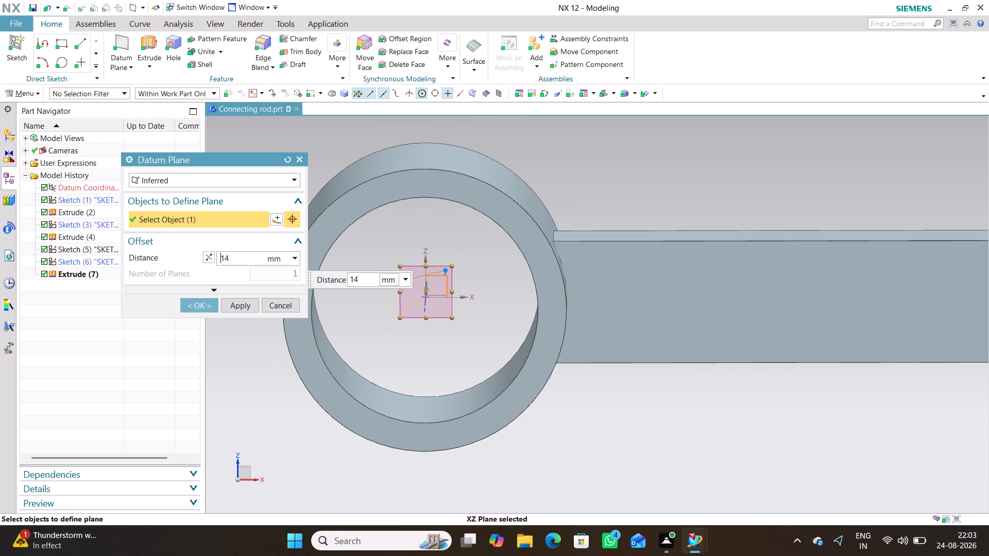
middle_click_drag(613, 436, 553, 444)
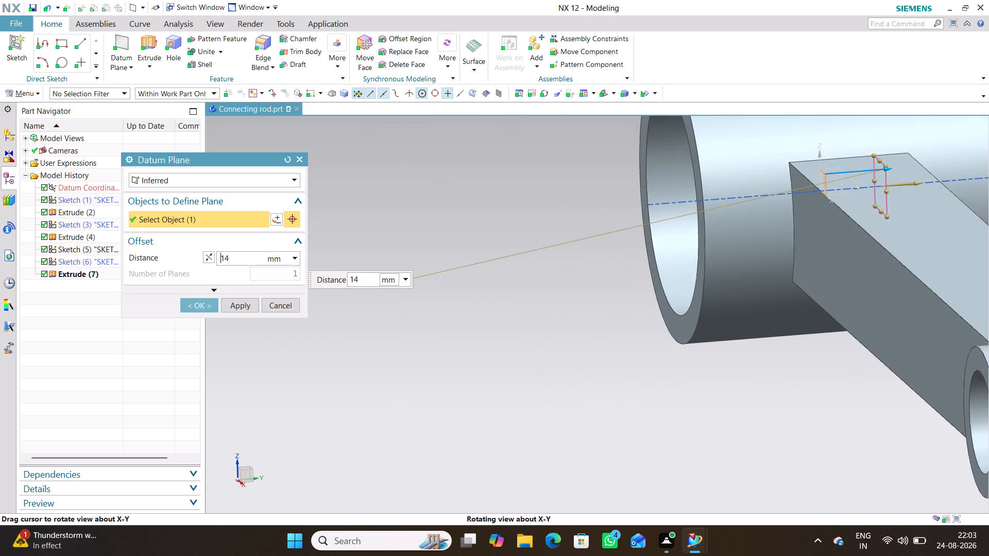
middle_click_drag(553, 444, 566, 442)
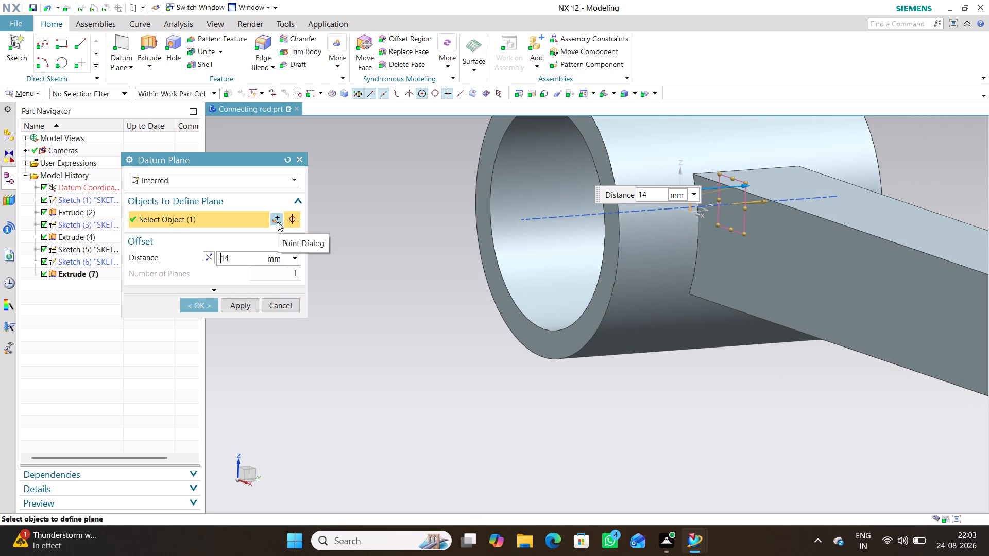
left_click(208, 257)
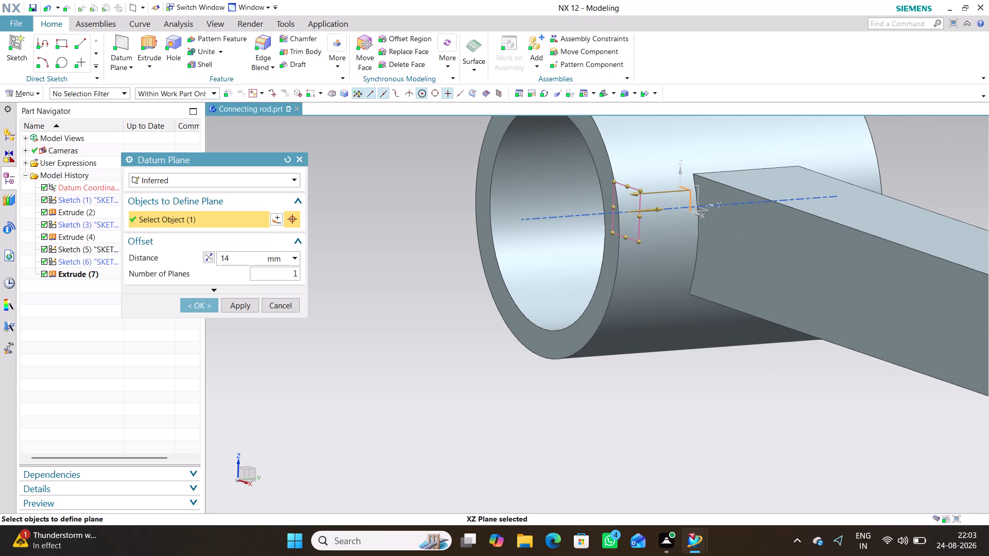
middle_click_drag(468, 362, 508, 368)
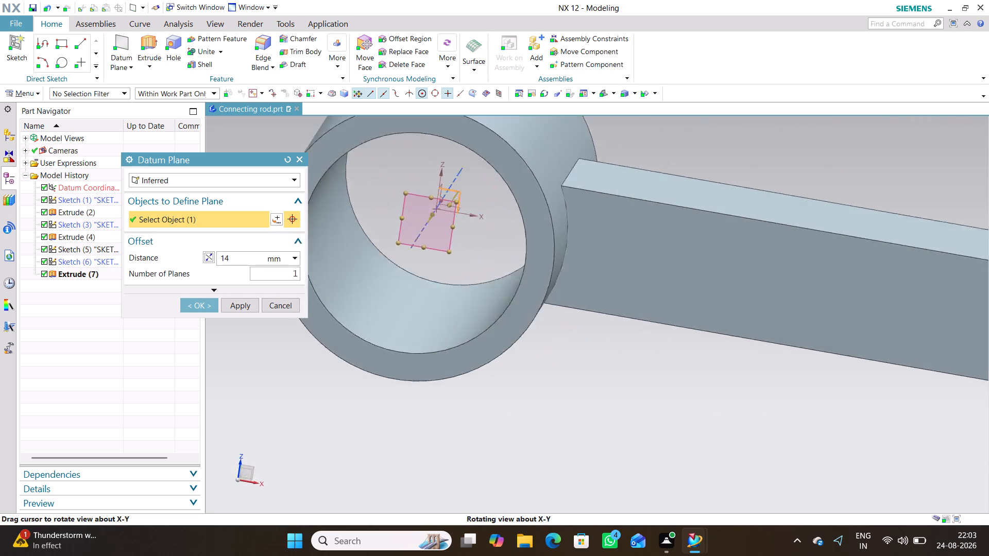
middle_click_drag(508, 368, 501, 418)
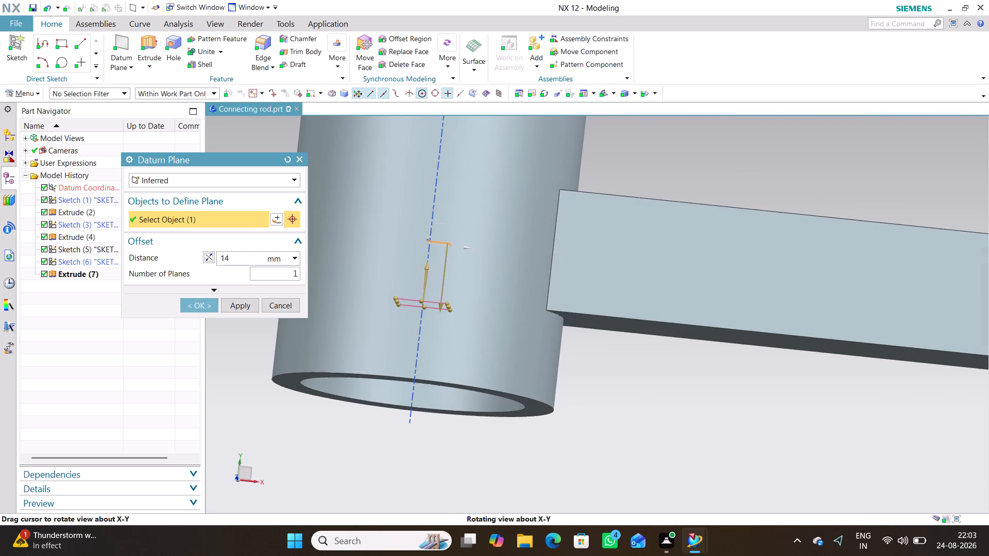
middle_click_drag(501, 418, 504, 423)
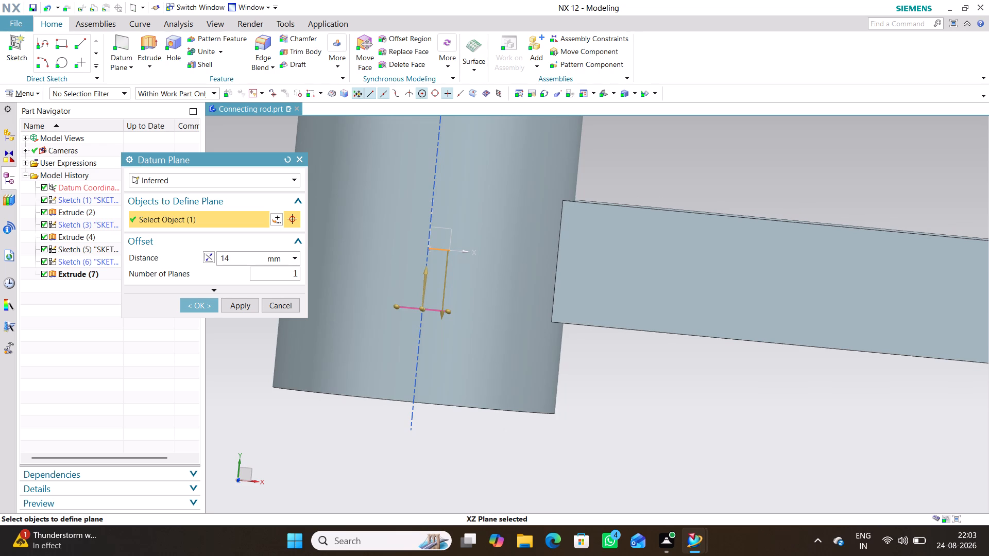
left_click(201, 305)
Create a task-environment sketch on the offset datum plane inside the large end, and finish it without drawing any geometry.
middle_click_drag(590, 475, 588, 450)
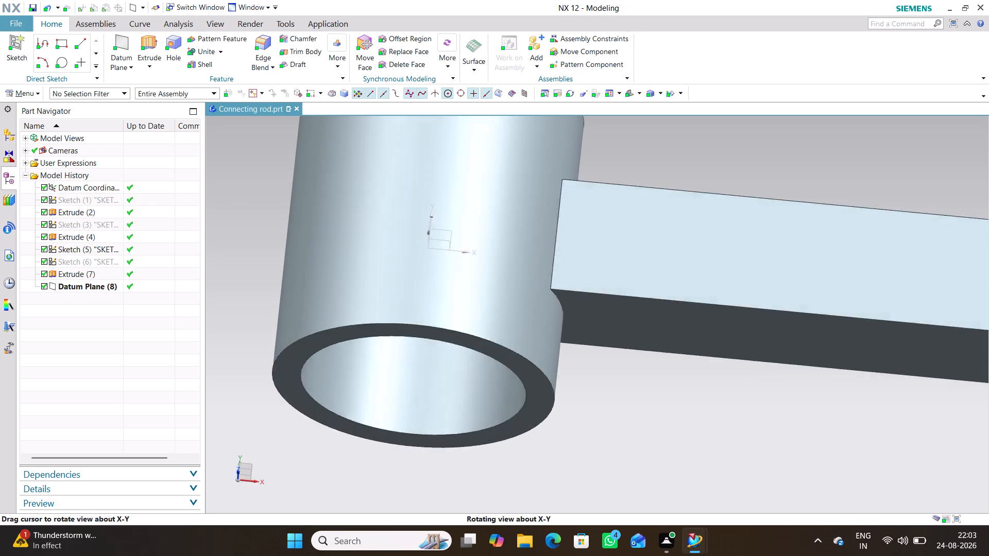
middle_click_drag(588, 450, 592, 419)
left_click(676, 419)
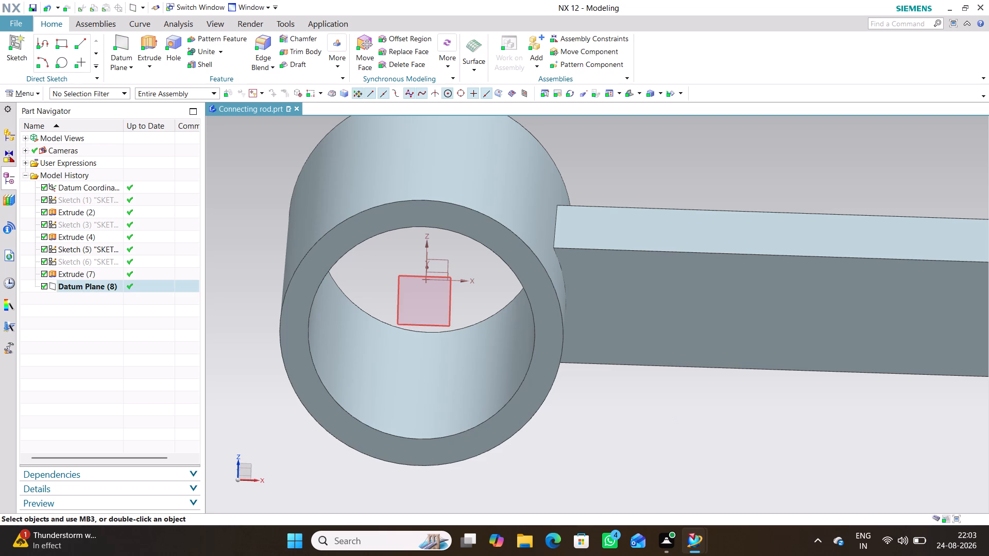
left_click(451, 304)
left_click(643, 397)
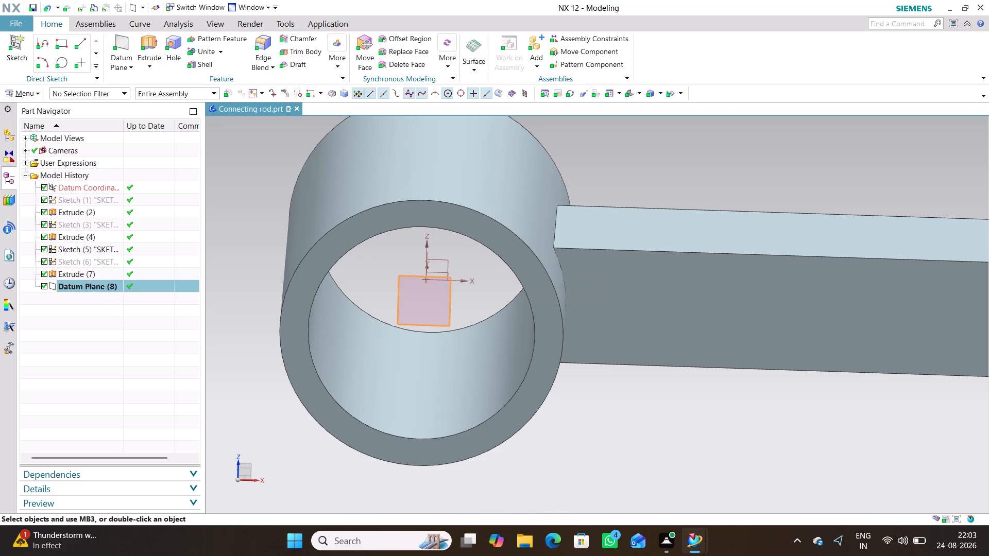
left_click(32, 94)
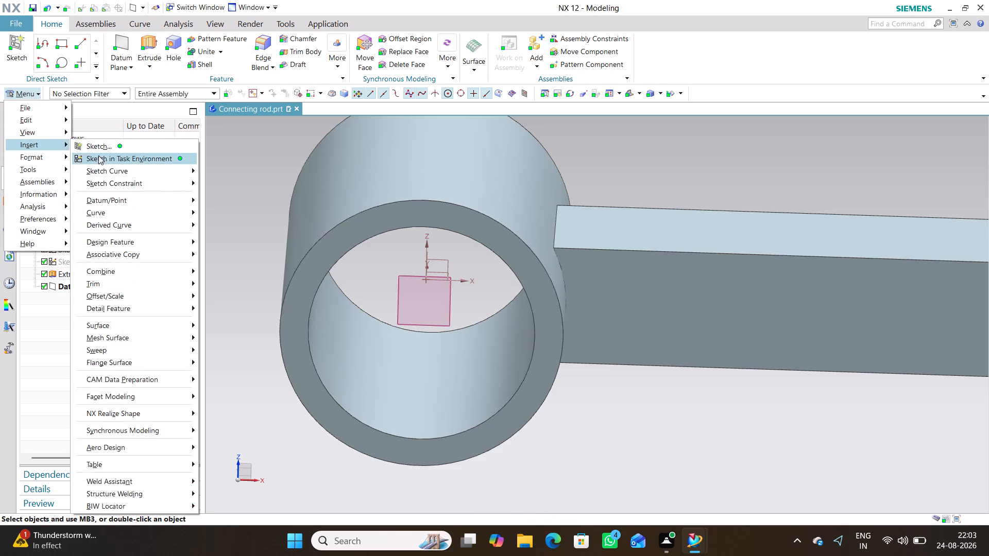
left_click(106, 159)
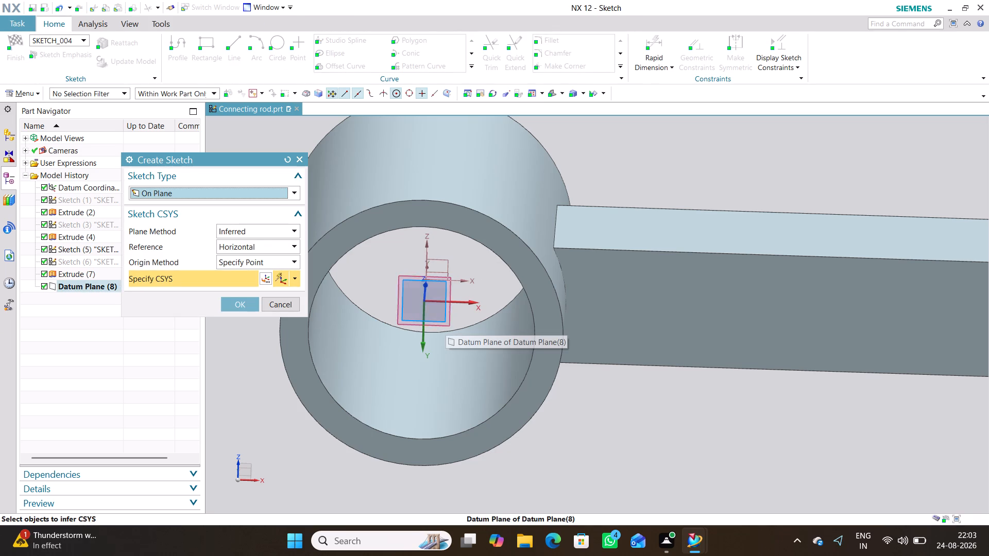
middle_click_drag(544, 476, 526, 452)
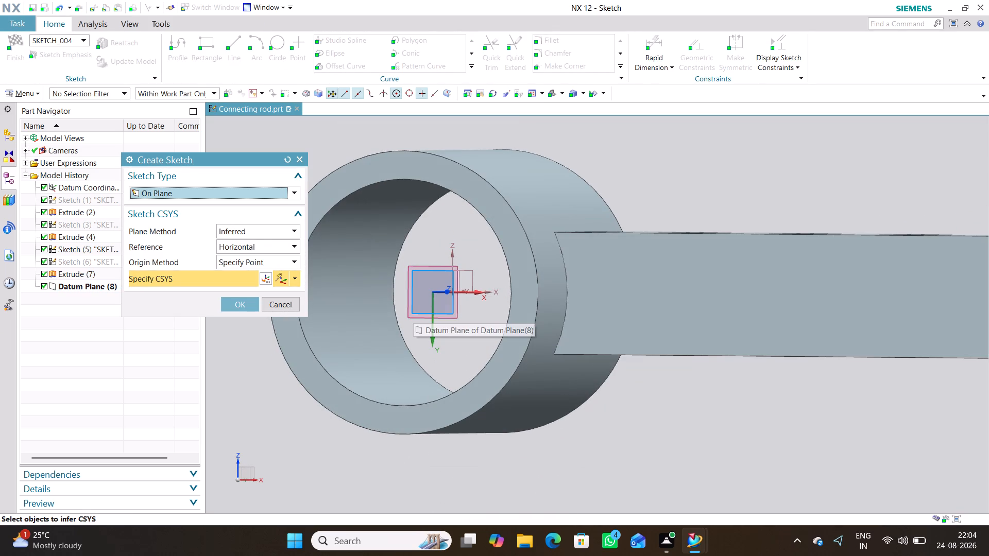
left_click(459, 311)
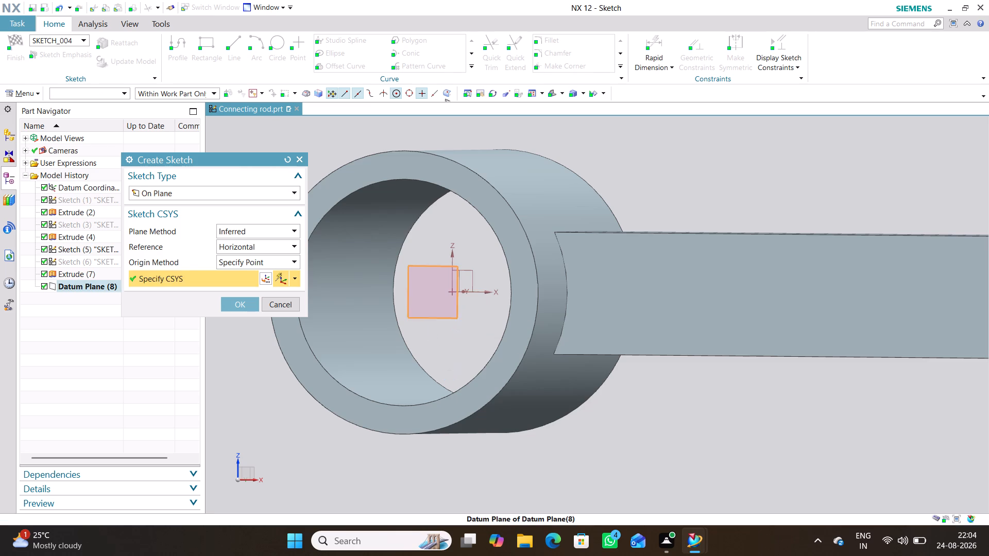
left_click(243, 305)
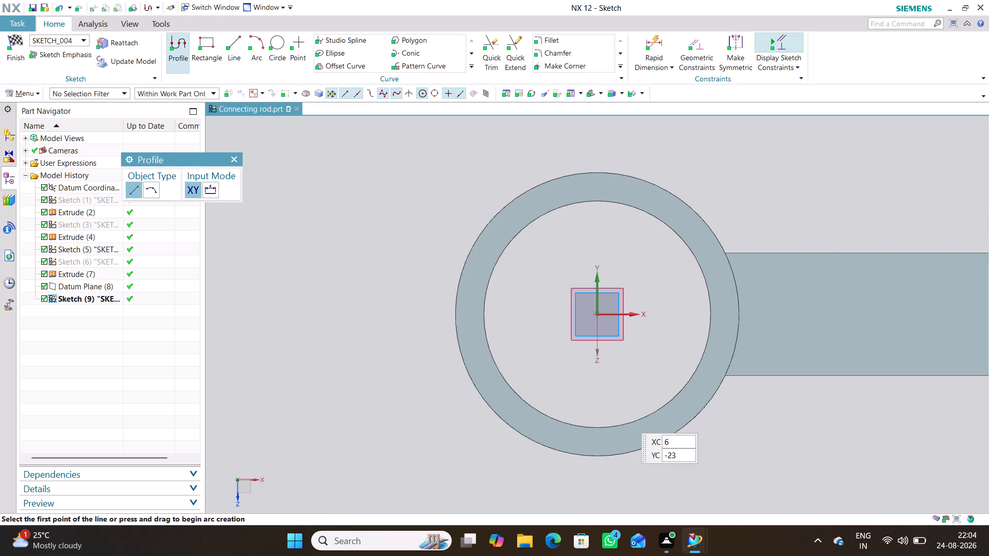
left_click(235, 162)
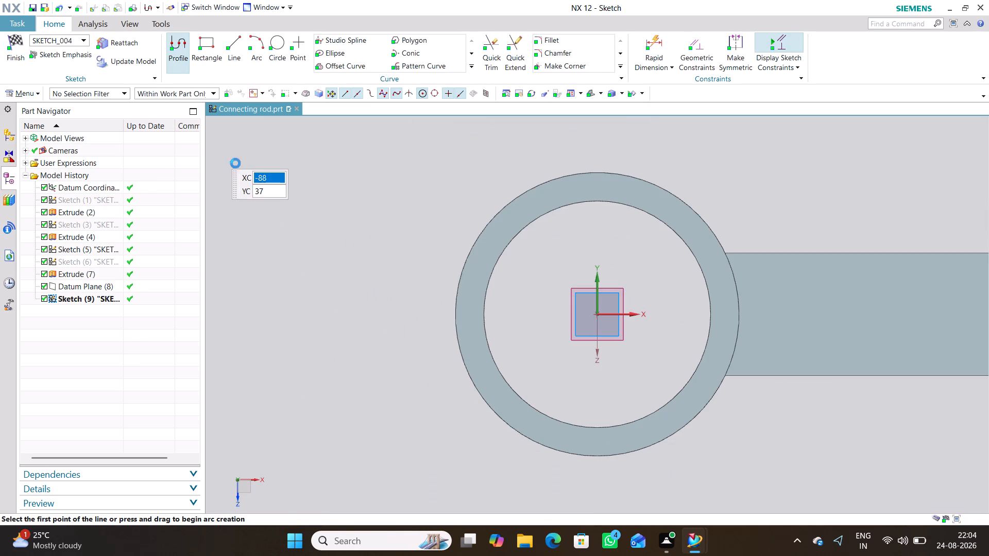
key("ctrl+z")
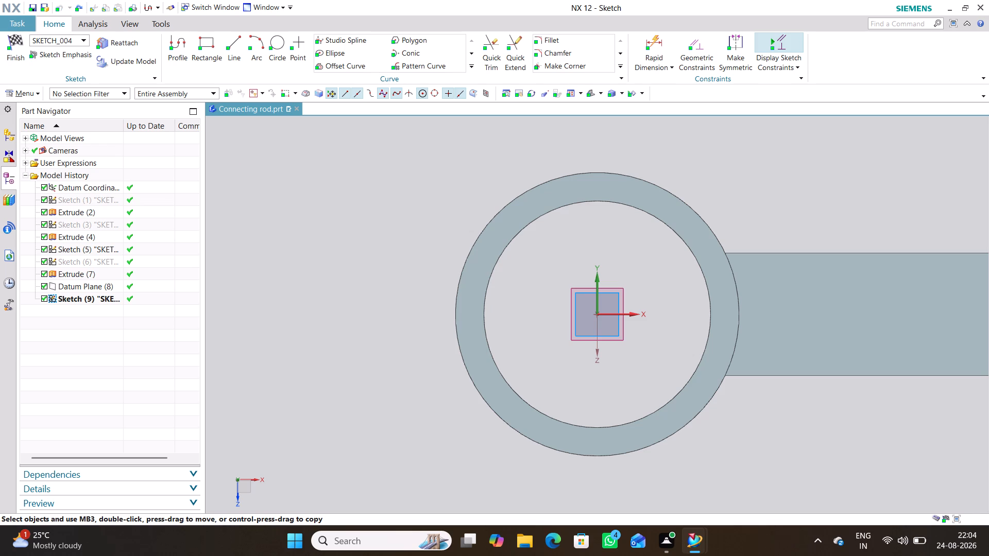
key("ctrl+z")
left_click(8, 51)
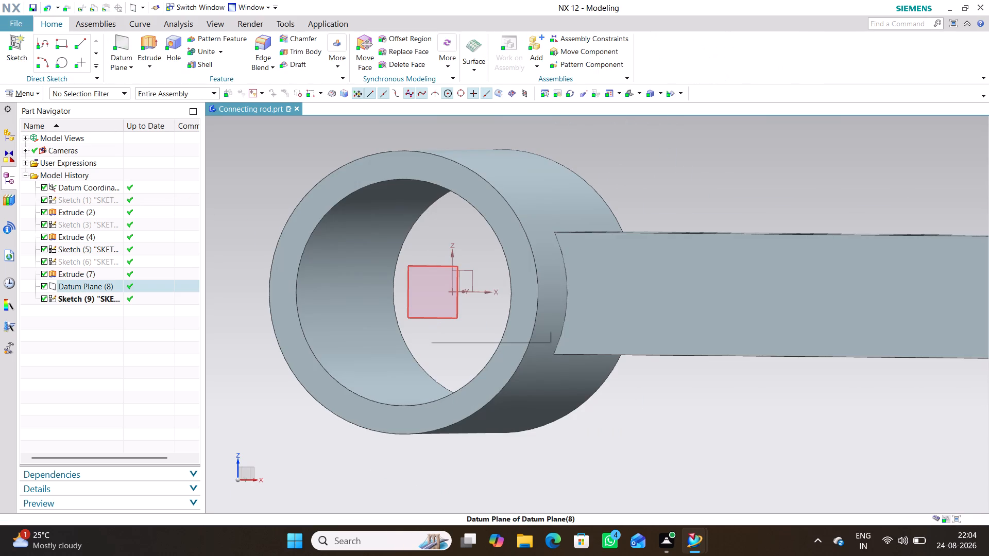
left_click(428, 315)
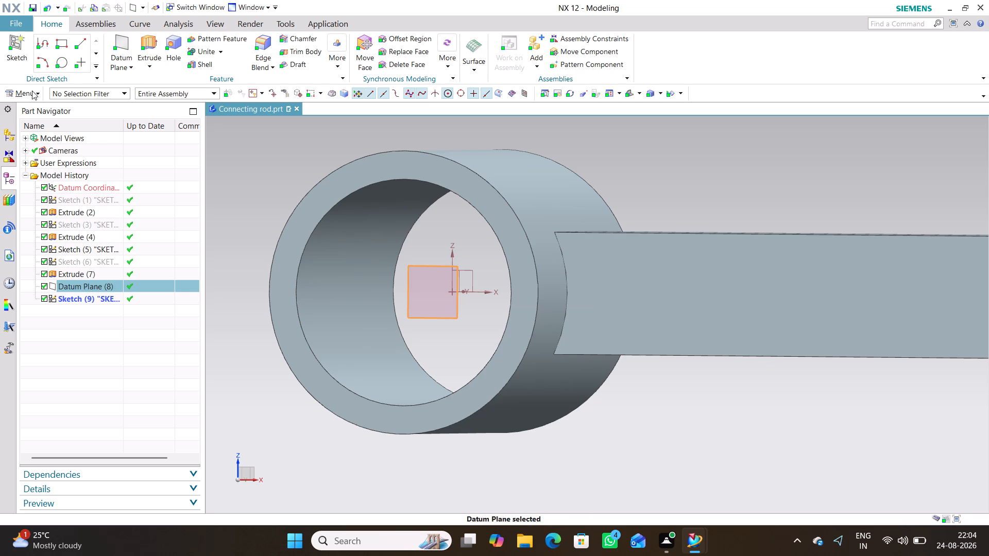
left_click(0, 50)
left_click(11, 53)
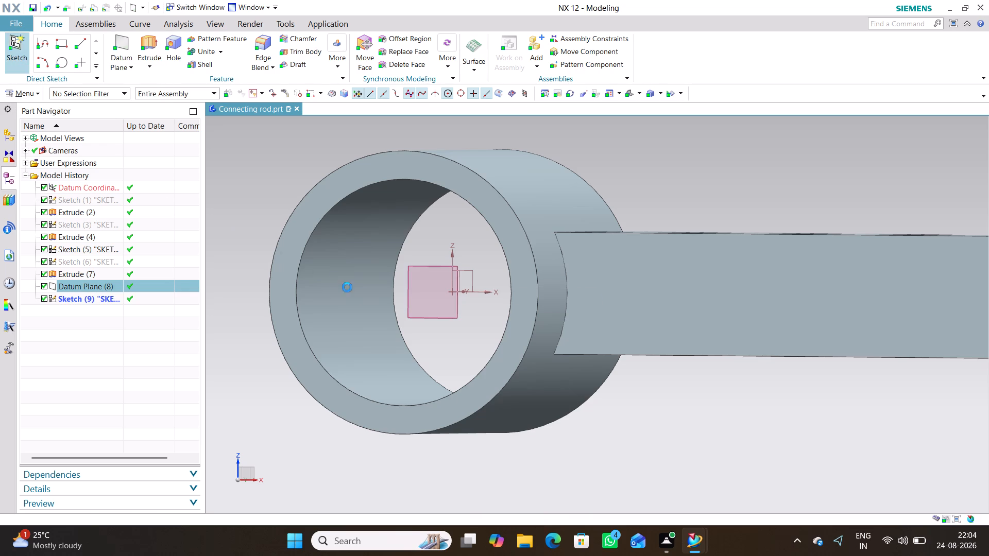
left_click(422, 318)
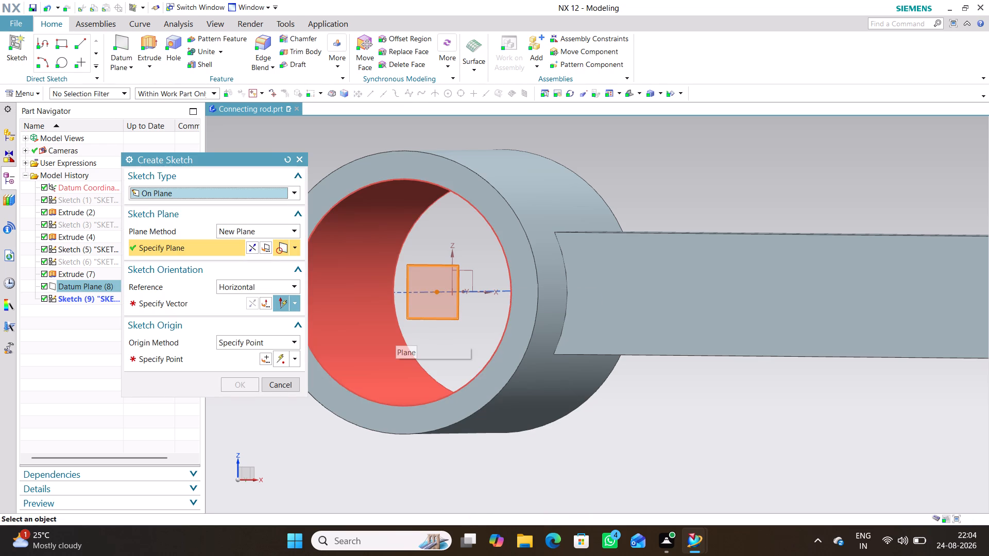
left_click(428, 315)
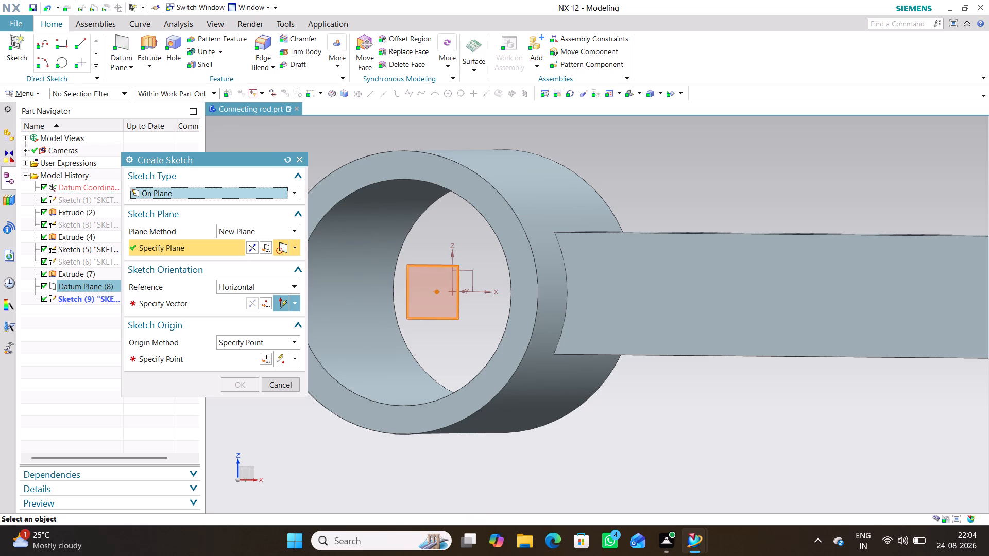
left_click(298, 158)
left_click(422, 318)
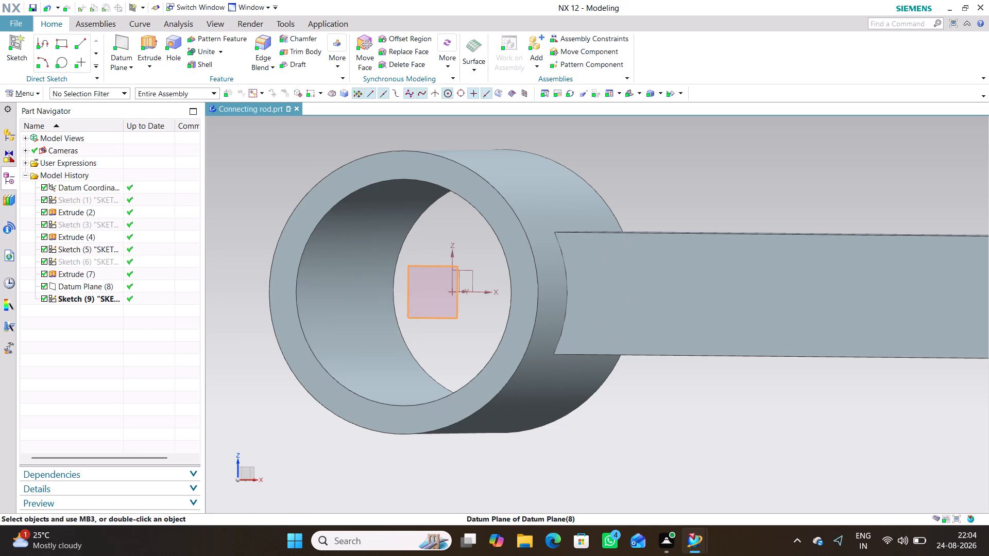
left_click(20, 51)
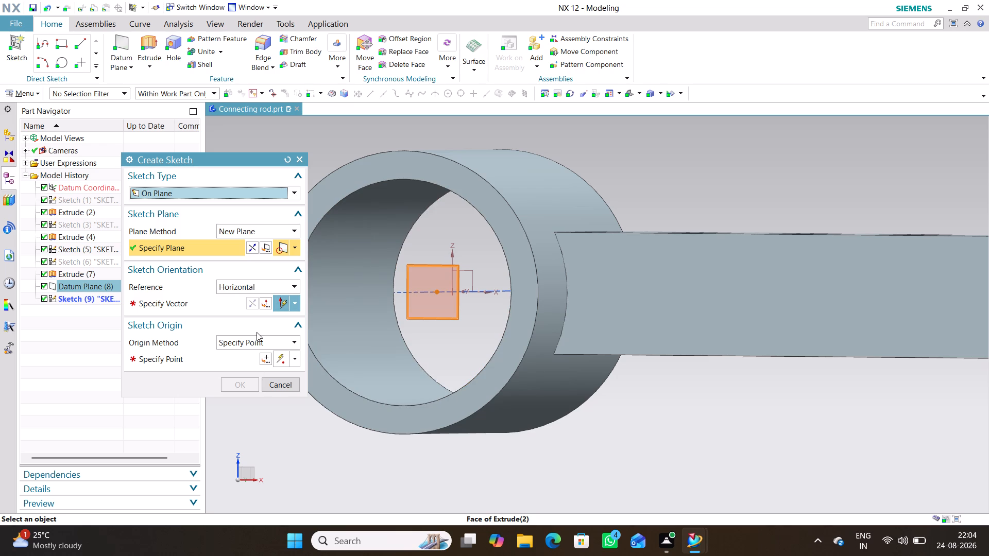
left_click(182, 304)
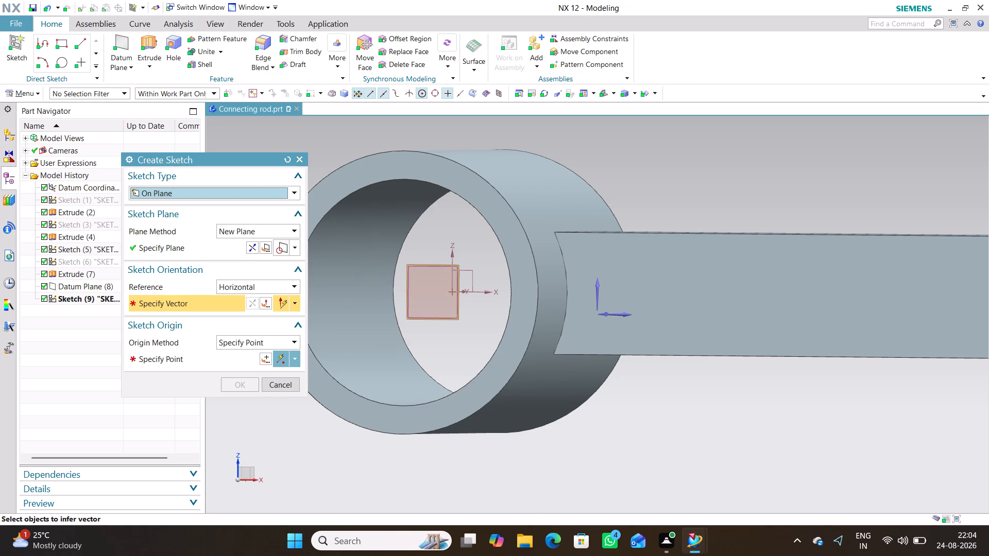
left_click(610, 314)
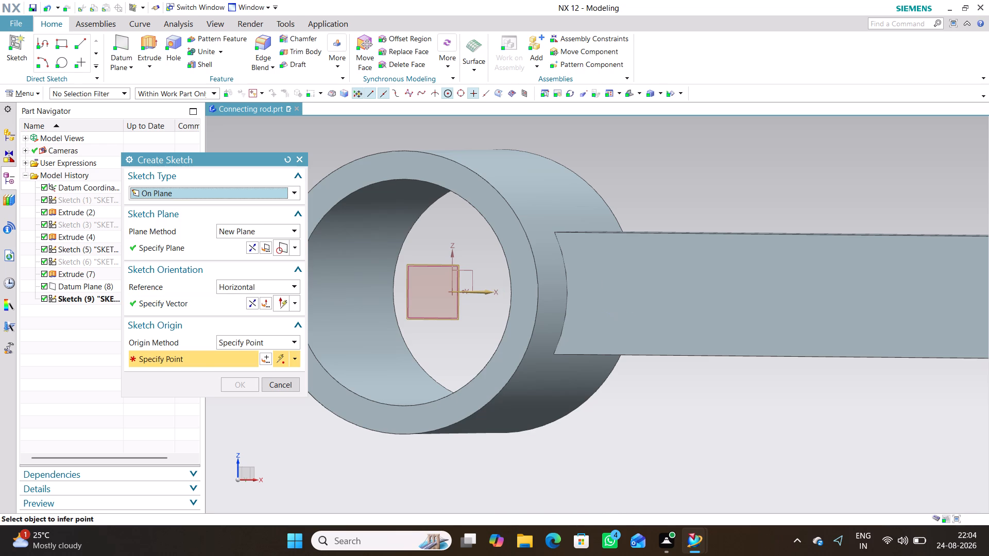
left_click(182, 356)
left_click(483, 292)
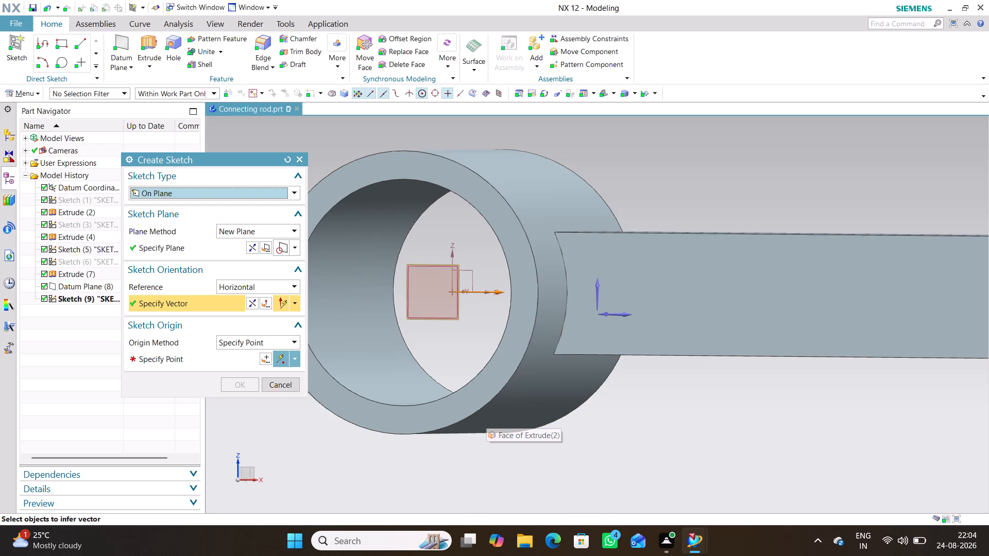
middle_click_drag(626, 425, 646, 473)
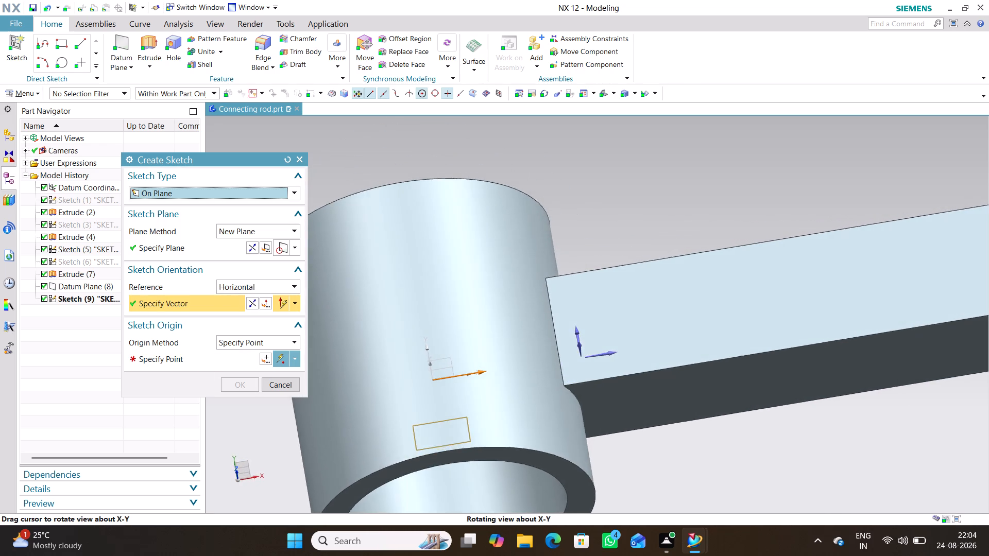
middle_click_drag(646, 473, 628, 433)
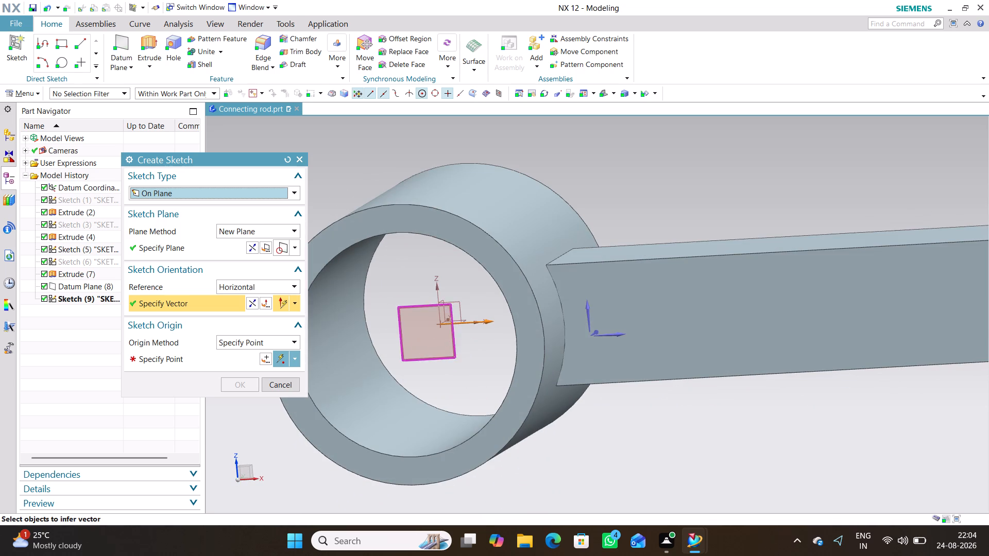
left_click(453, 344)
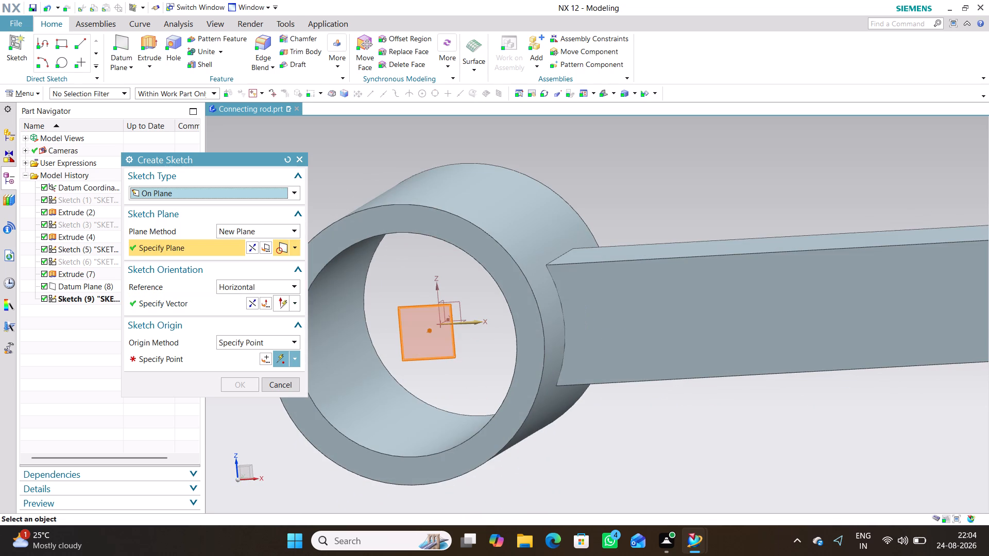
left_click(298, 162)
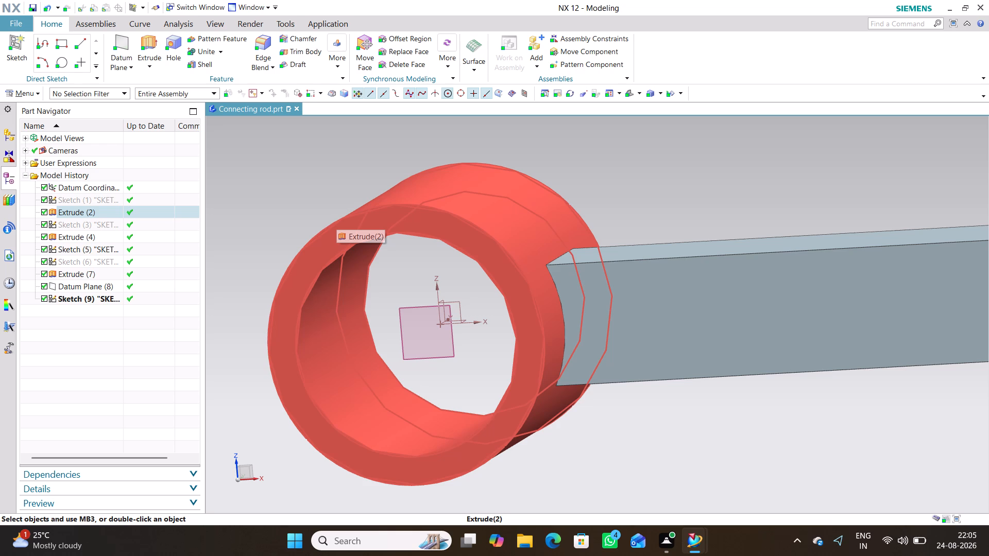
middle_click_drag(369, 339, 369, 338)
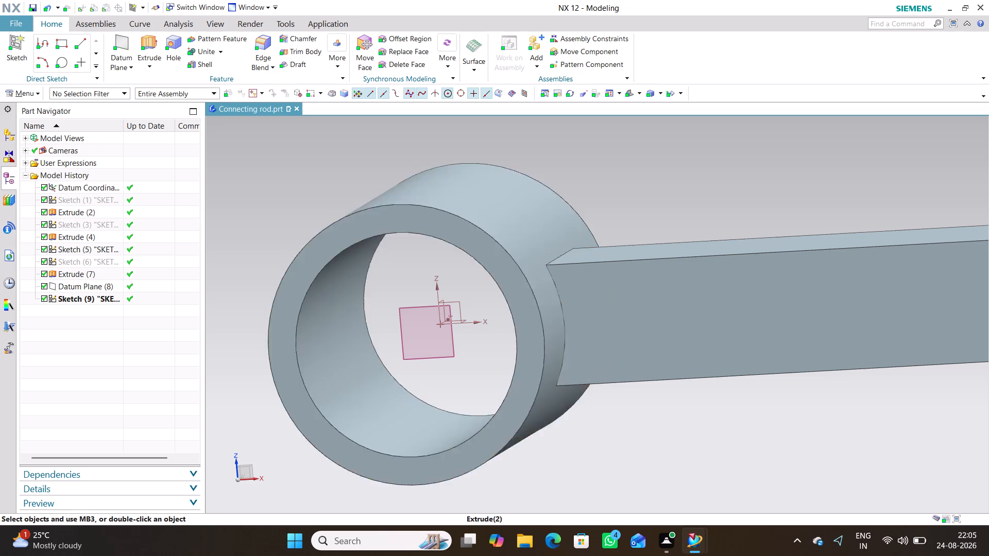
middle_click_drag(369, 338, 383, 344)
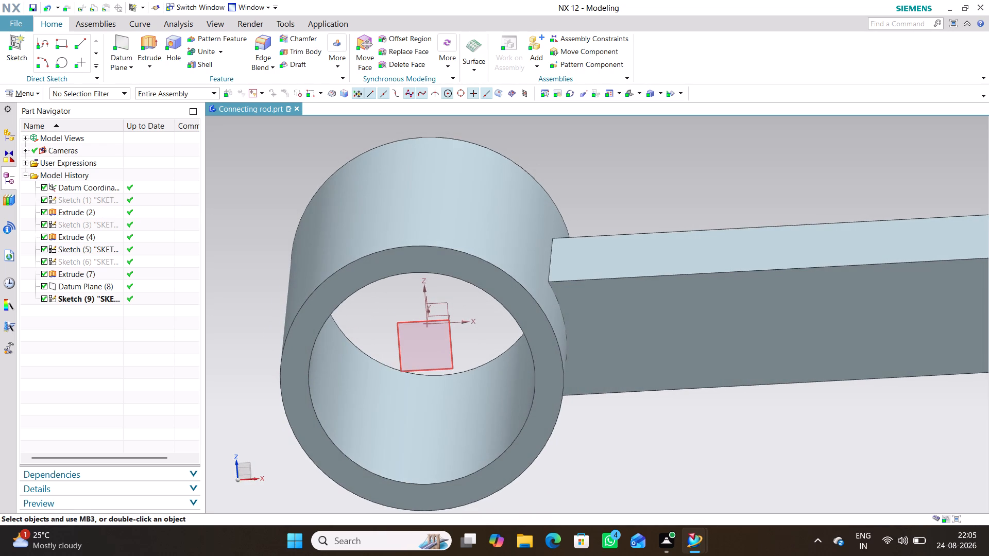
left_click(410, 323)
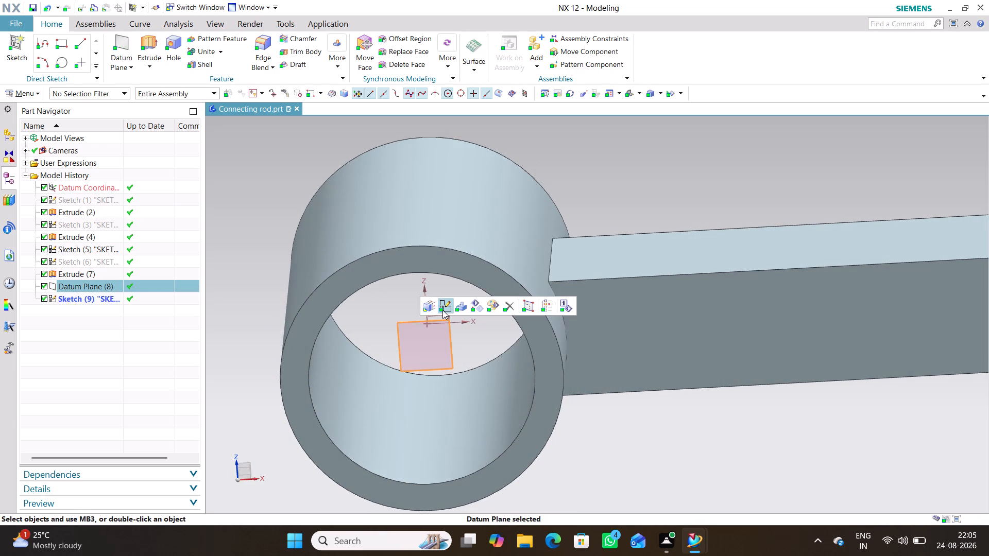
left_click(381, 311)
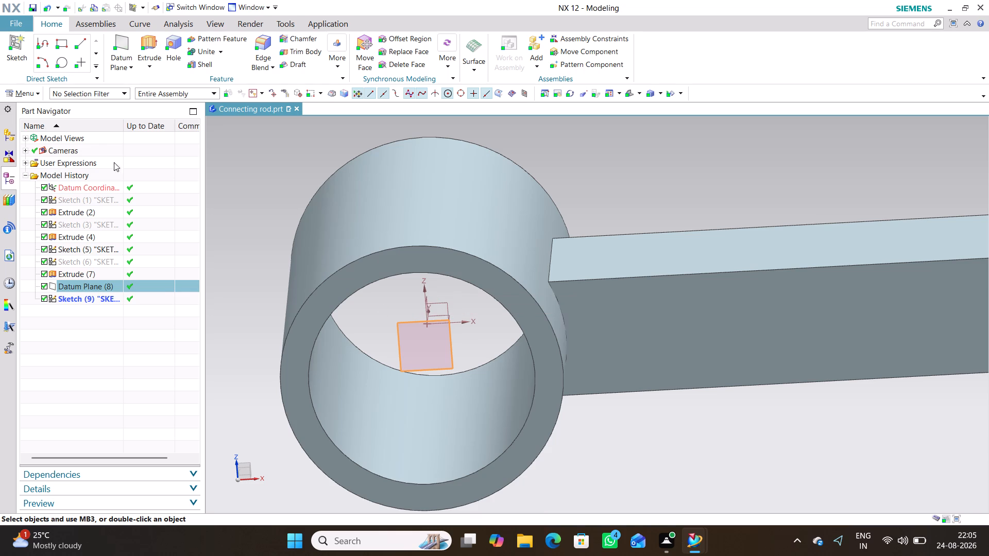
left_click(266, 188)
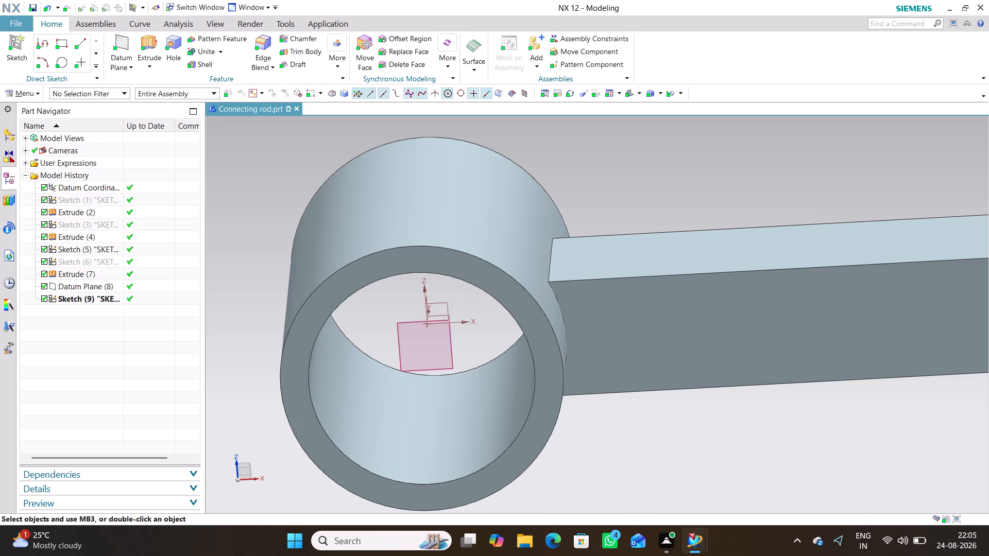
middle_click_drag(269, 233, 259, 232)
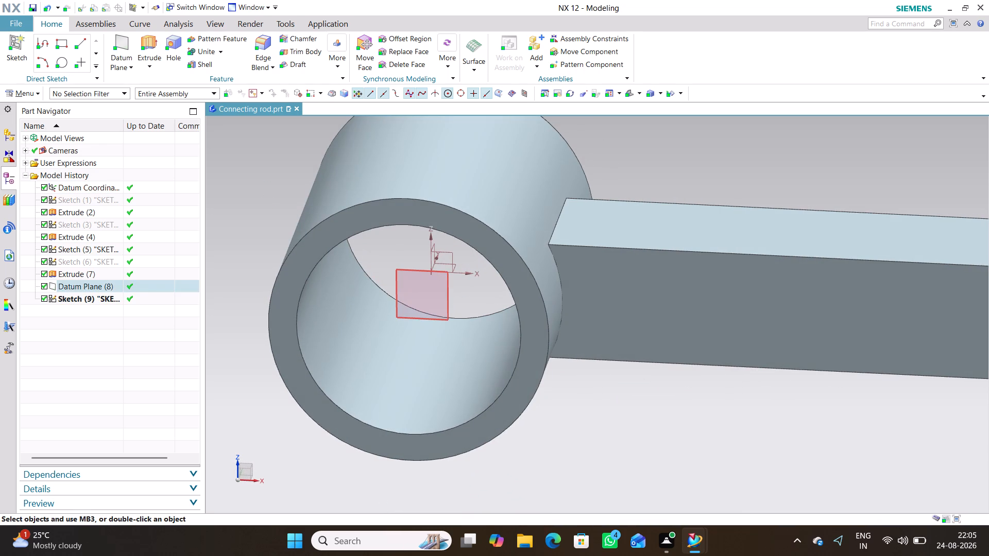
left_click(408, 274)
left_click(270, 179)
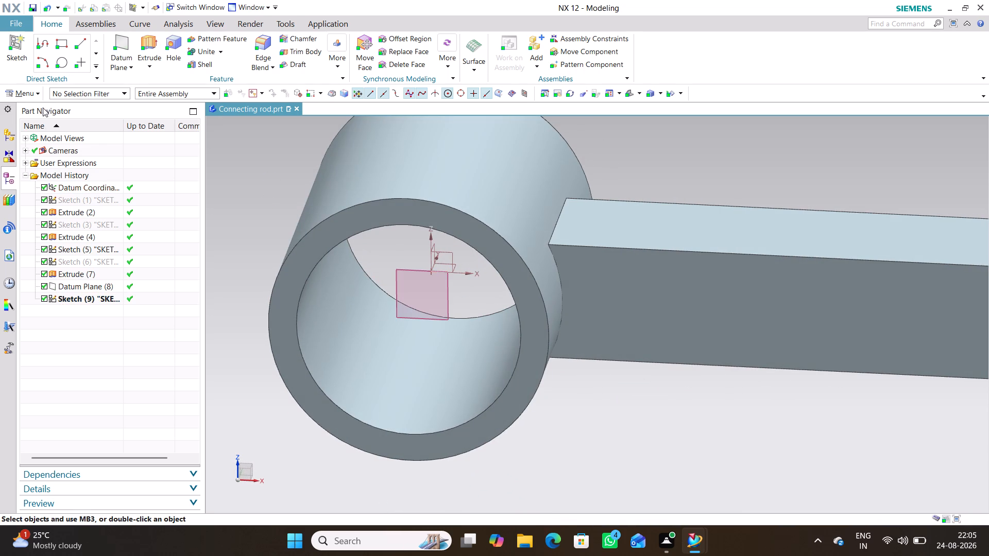
Create a new task-environment sketch on the offset datum plane inside the large end, and exit the Profile tool without drawing.
left_click(30, 92)
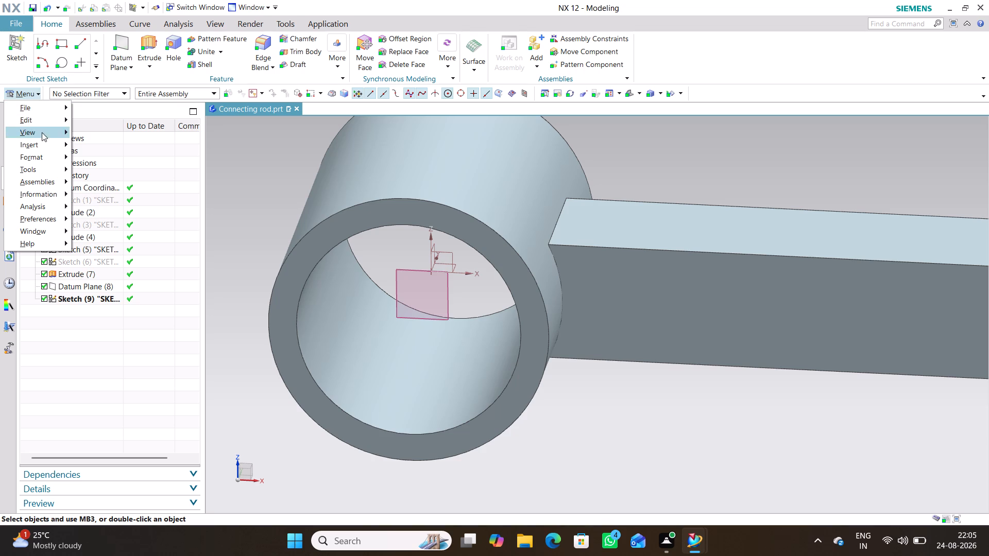
left_click(89, 158)
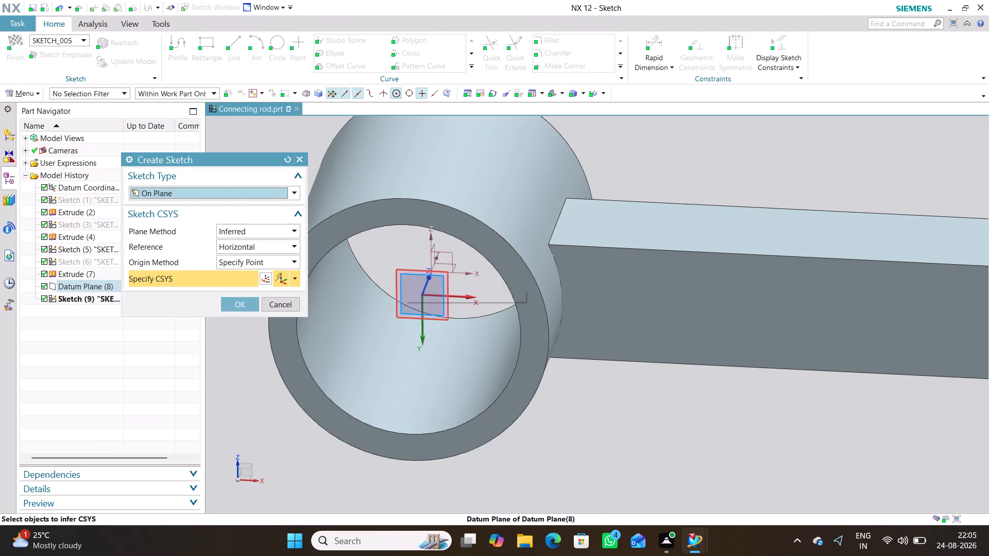
middle_click_drag(582, 417, 579, 389)
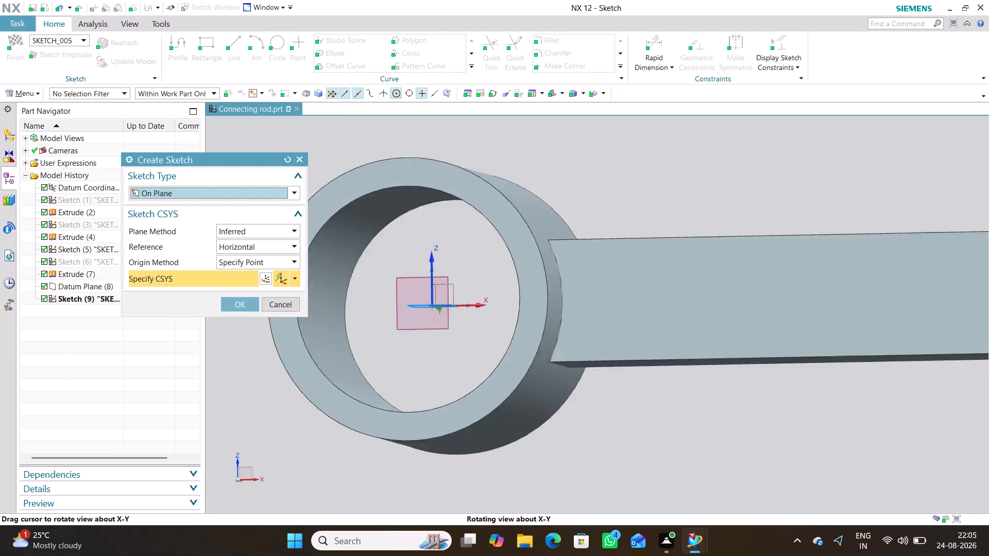
middle_click_drag(579, 389, 569, 388)
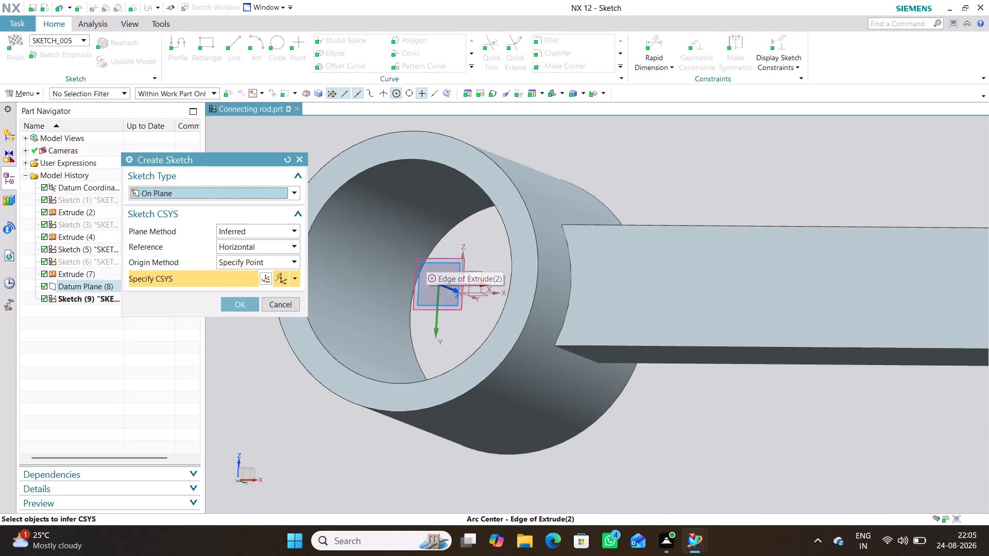
middle_click_drag(426, 245, 439, 273)
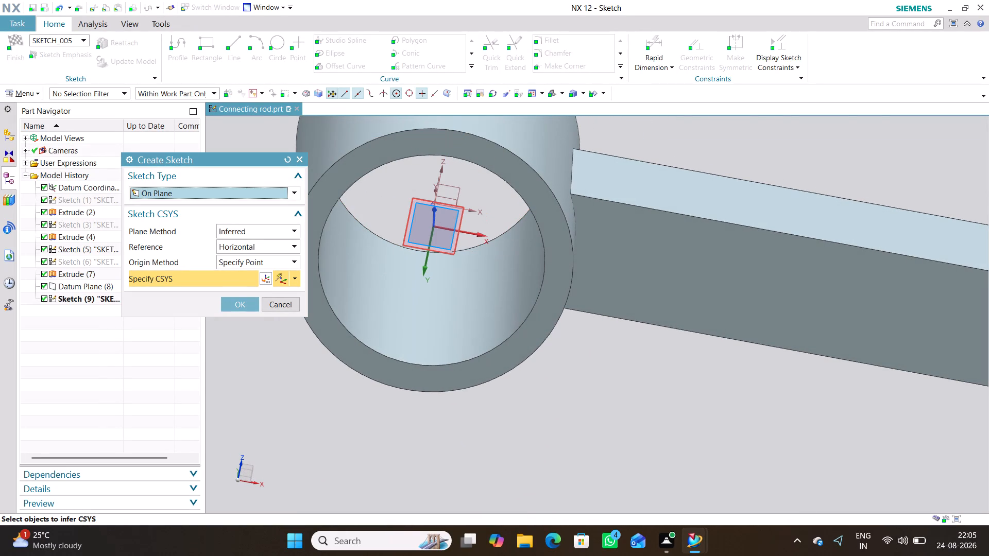
left_click(458, 229)
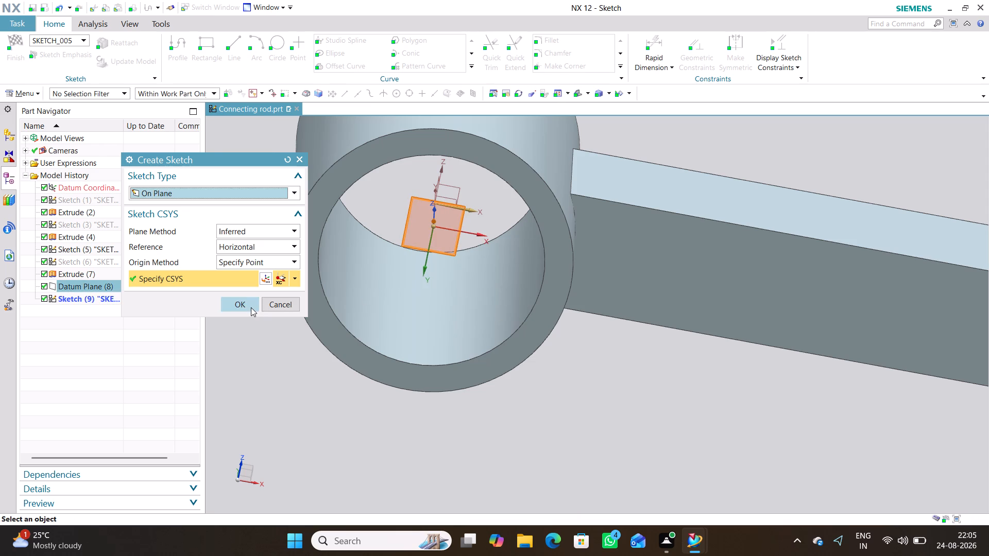
left_click(249, 307)
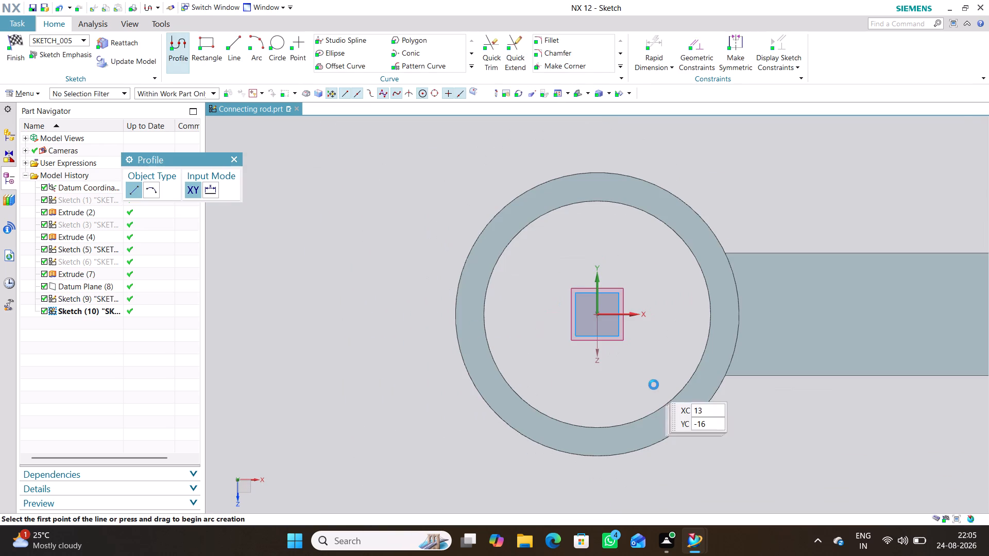
scroll(654, 385, "up", 1)
scroll(654, 385, "down", 2)
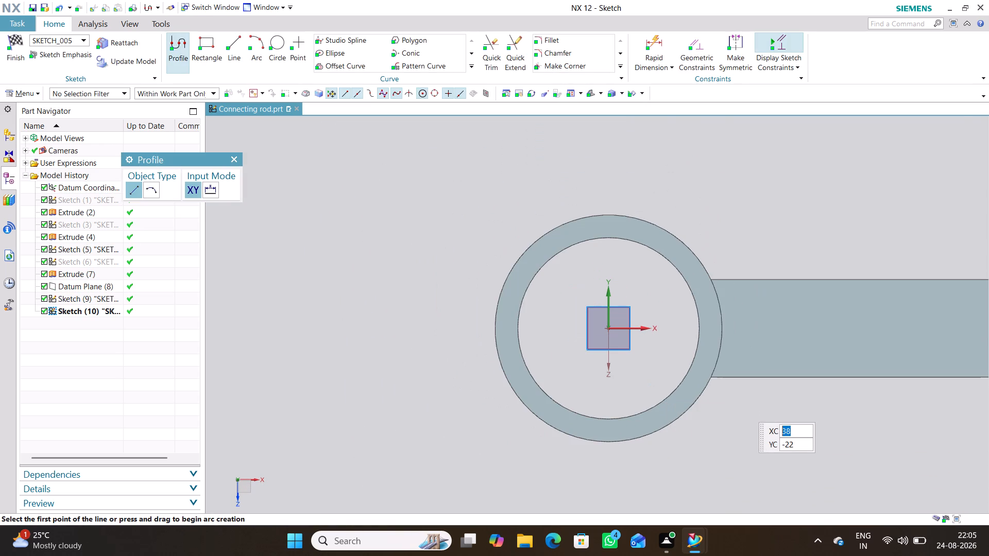
middle_click_drag(742, 405, 585, 391)
right_click_drag(740, 405, 605, 394)
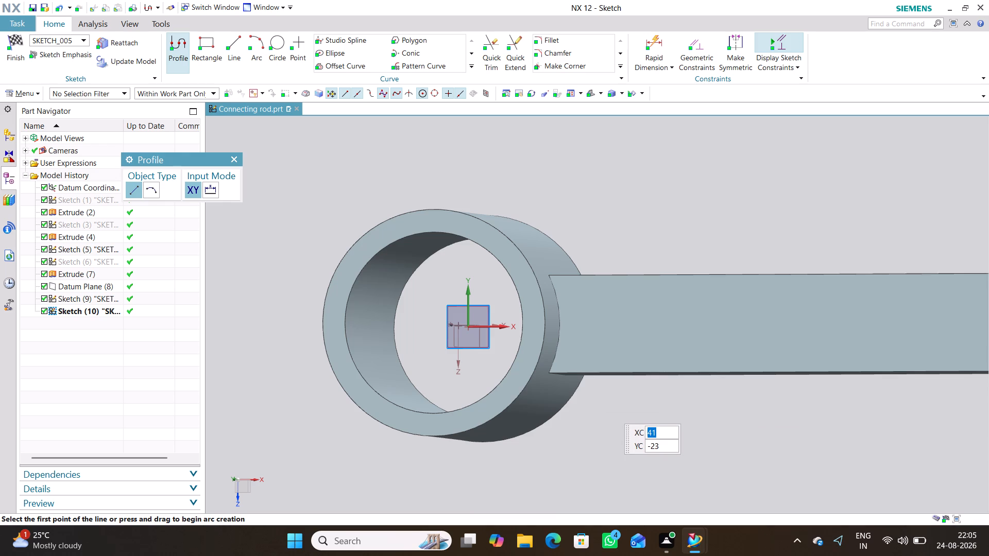
key("shift+F8")
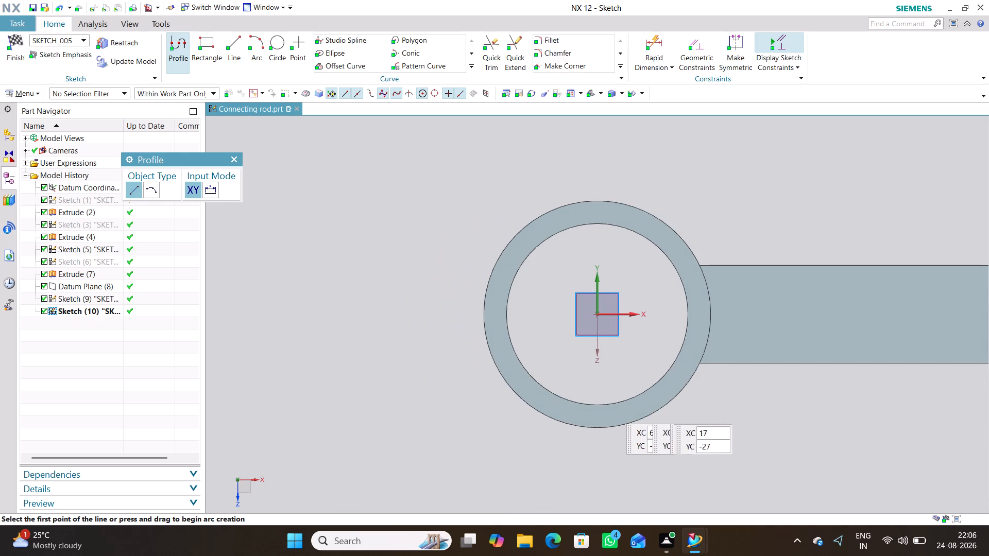
middle_click_drag(715, 422, 528, 423)
right_click_drag(715, 422, 528, 423)
left_click(235, 162)
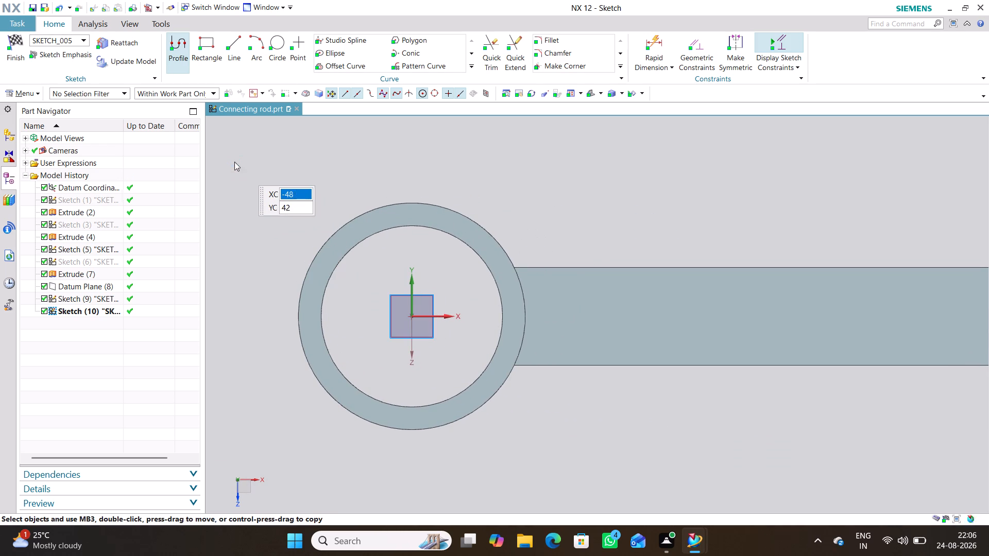
Draw two concentric circles of 13 mm and 26 mm diameter above the large end, centred about 29.6 mm along X and 51.6 mm along Y.
scroll(428, 384, "down", 1)
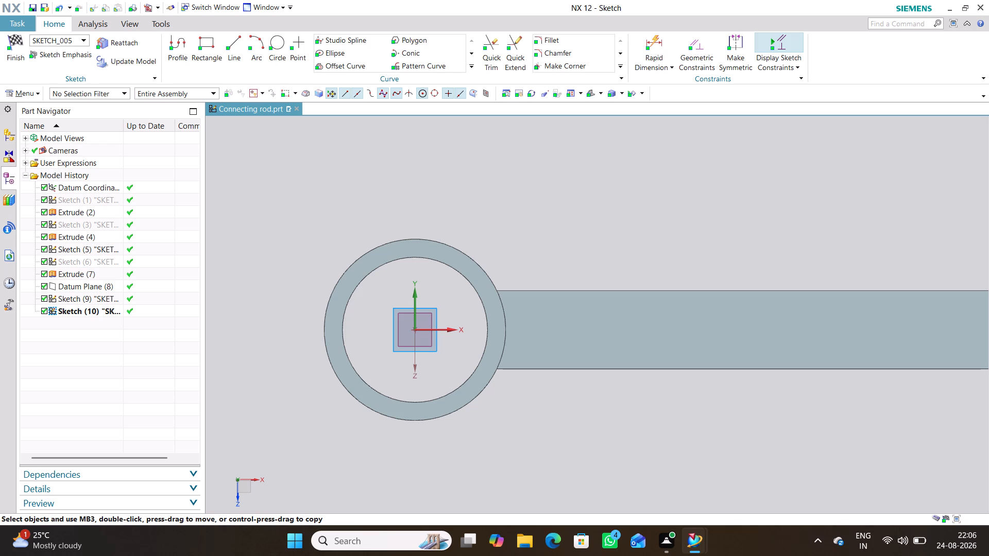
left_click(278, 44)
left_click(498, 186)
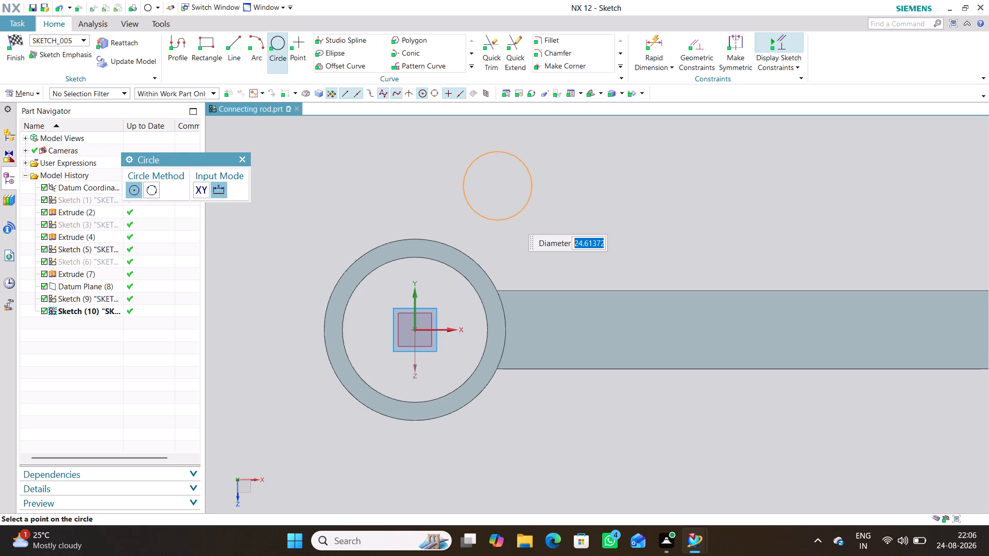
type("13")
key("Return")
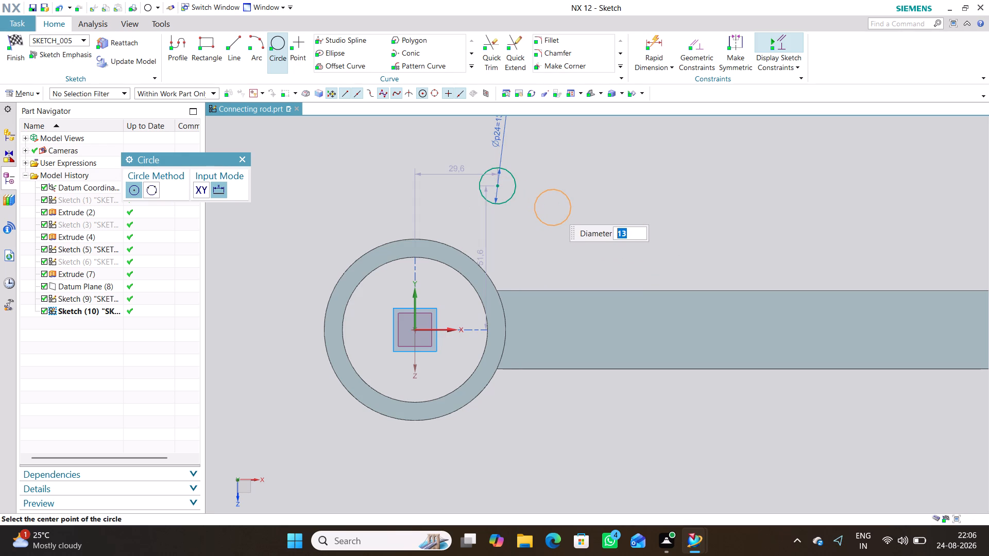
type("26")
key("Return")
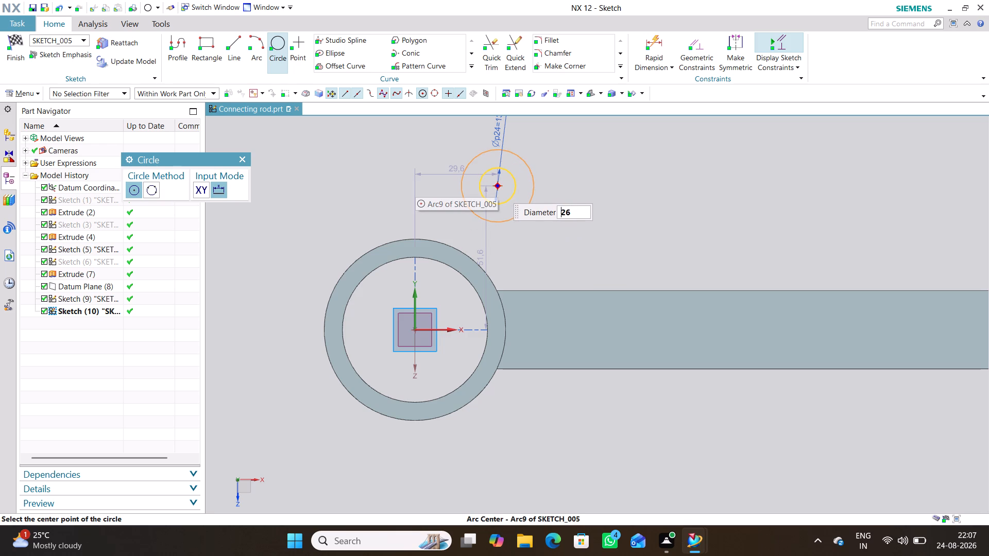
left_click(497, 185)
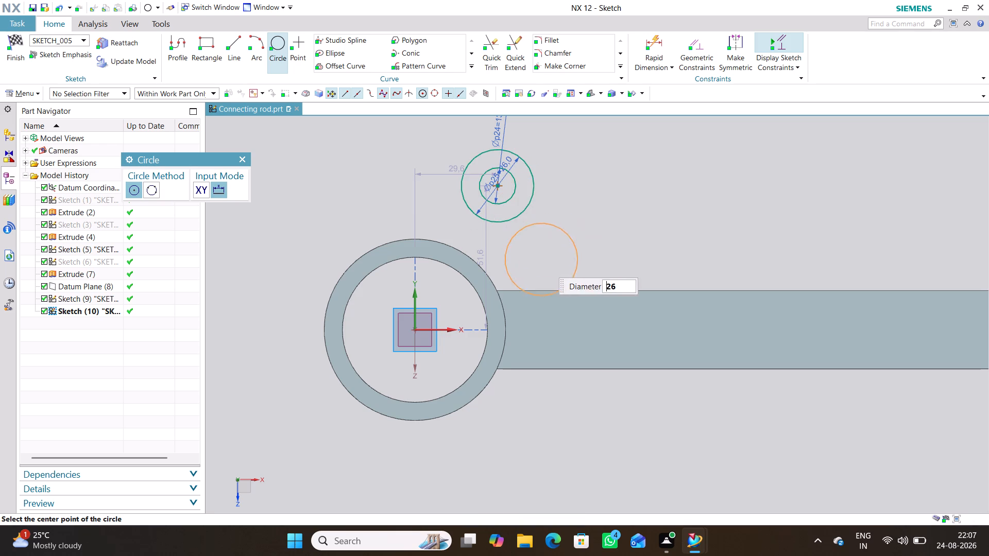
Draw concentric 26 mm and 13 mm circles on the side away from the shank, centred about 38.5 mm across and 40.7 mm above the origin.
left_click(308, 216)
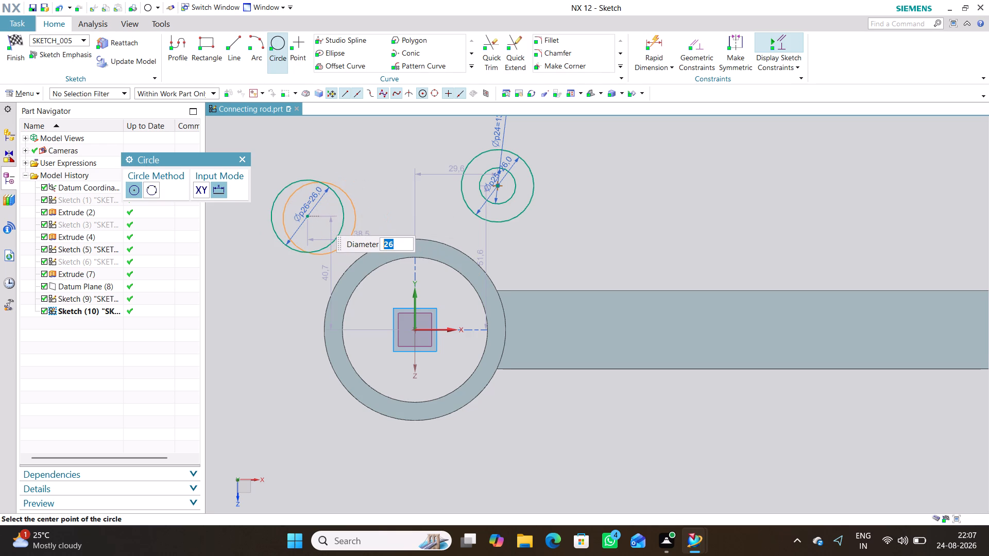
type("13")
key("Return")
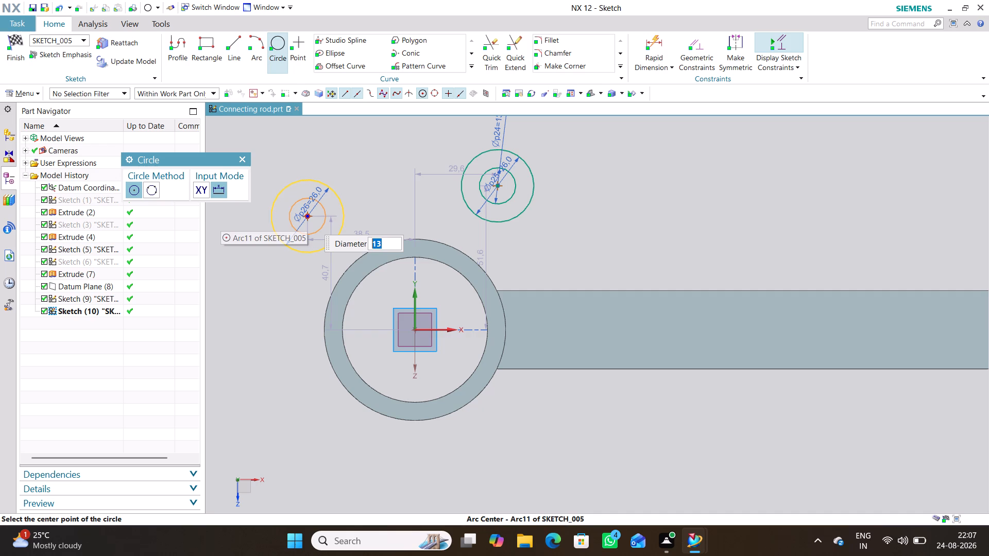
left_click(307, 218)
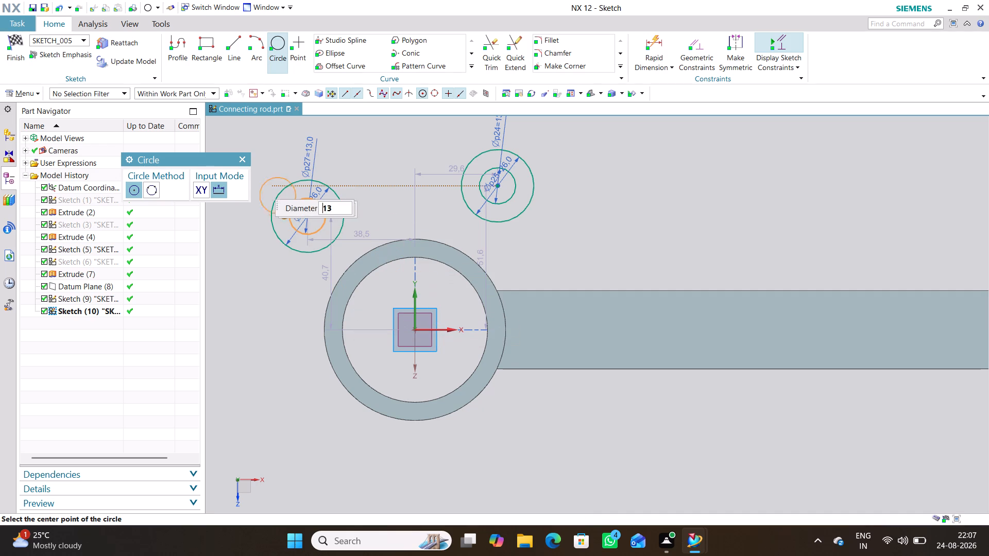
left_click(240, 158)
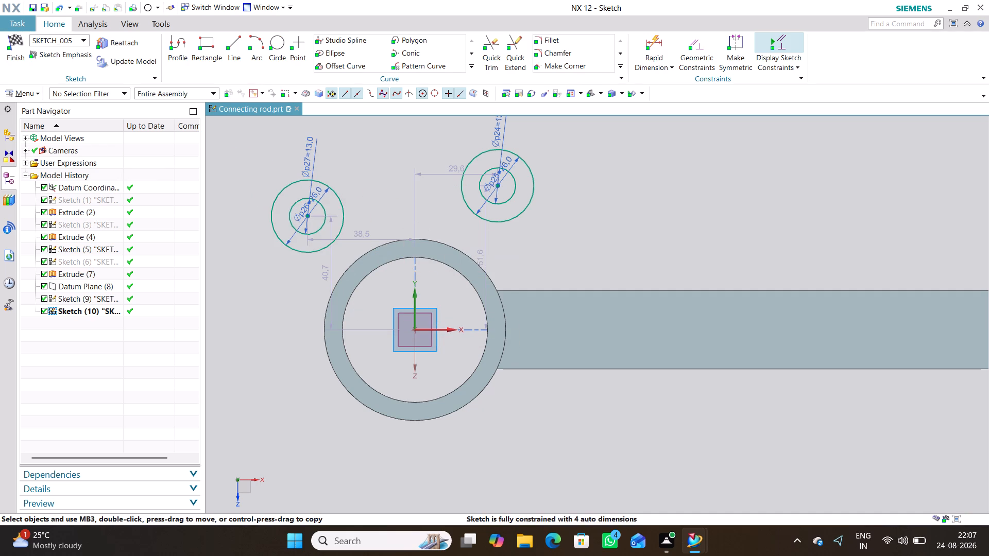
Reposition the diameter dimensions and horizontal offset dimension of the circle pair nearer the shank, clear of the circles.
scroll(525, 248, "down", 1)
scroll(525, 248, "up", 2)
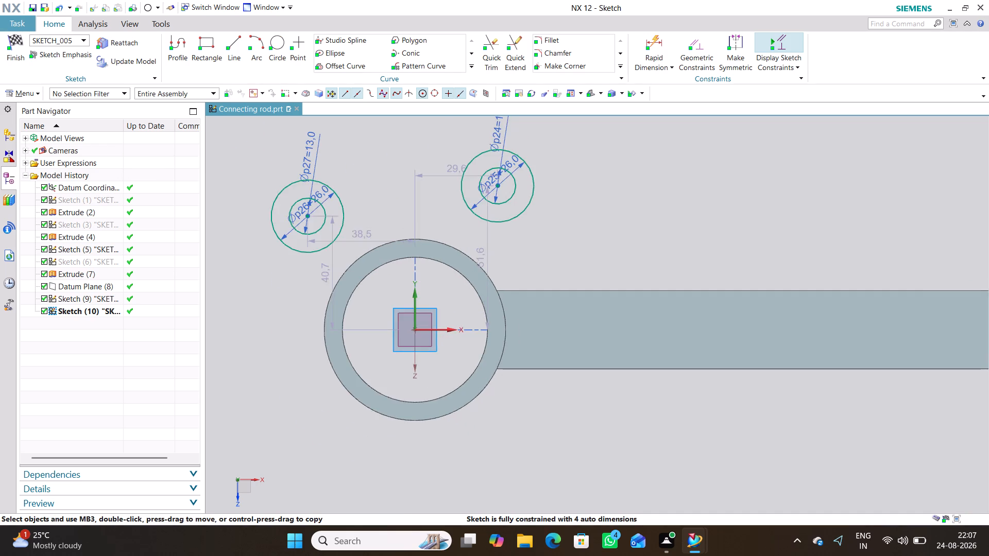
scroll(494, 247, "up", 1)
left_click_drag(475, 189, 557, 190)
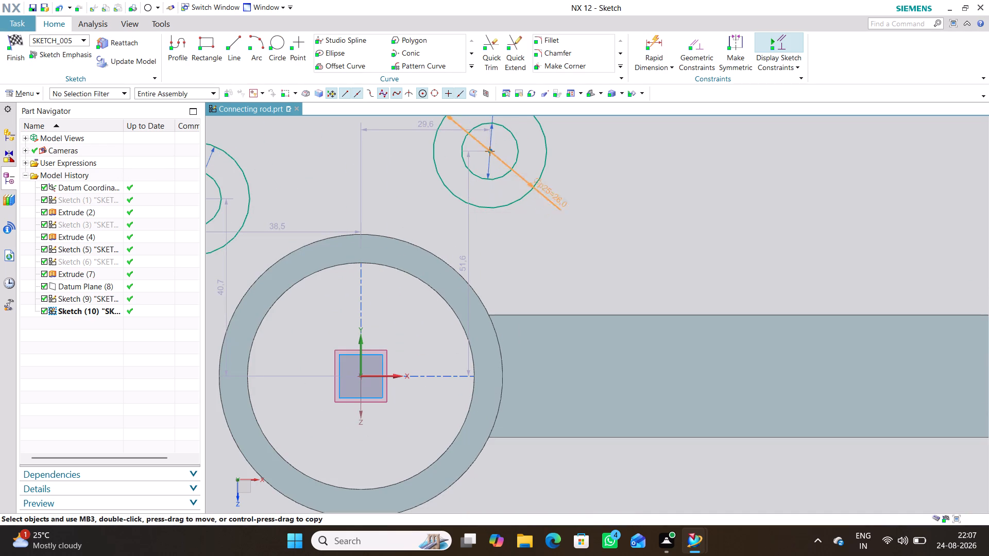
left_click_drag(557, 190, 599, 188)
left_click_drag(489, 135, 514, 140)
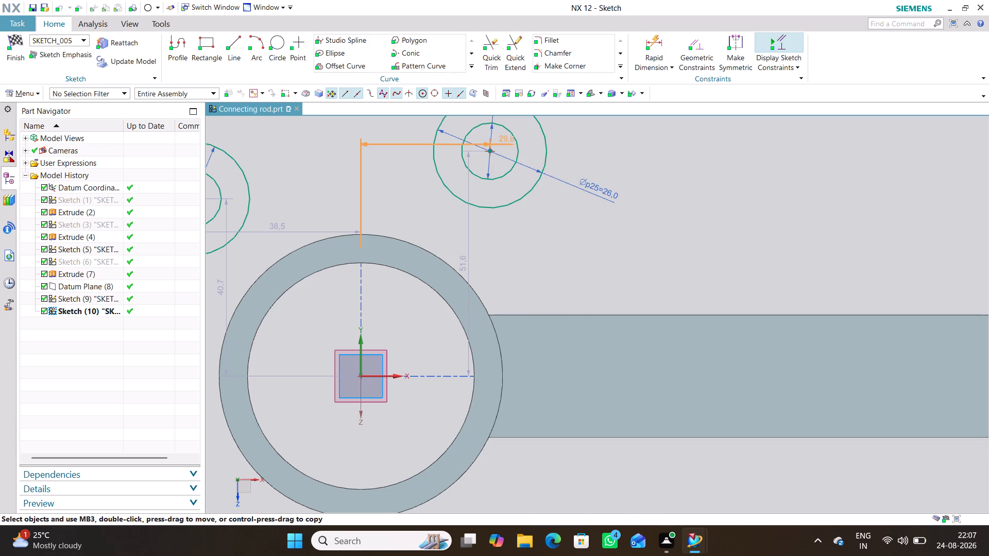
left_click_drag(514, 140, 397, 129)
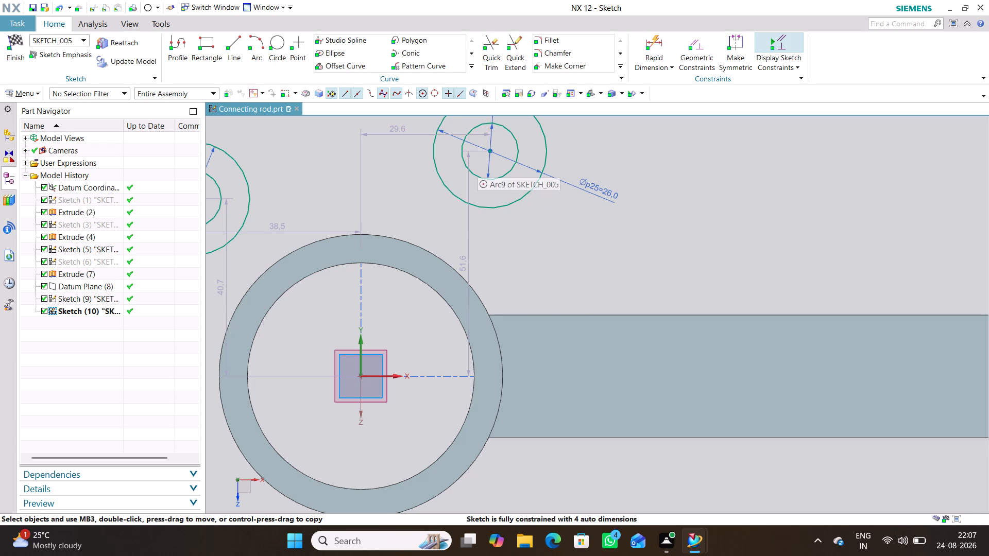
left_click_drag(489, 163, 614, 156)
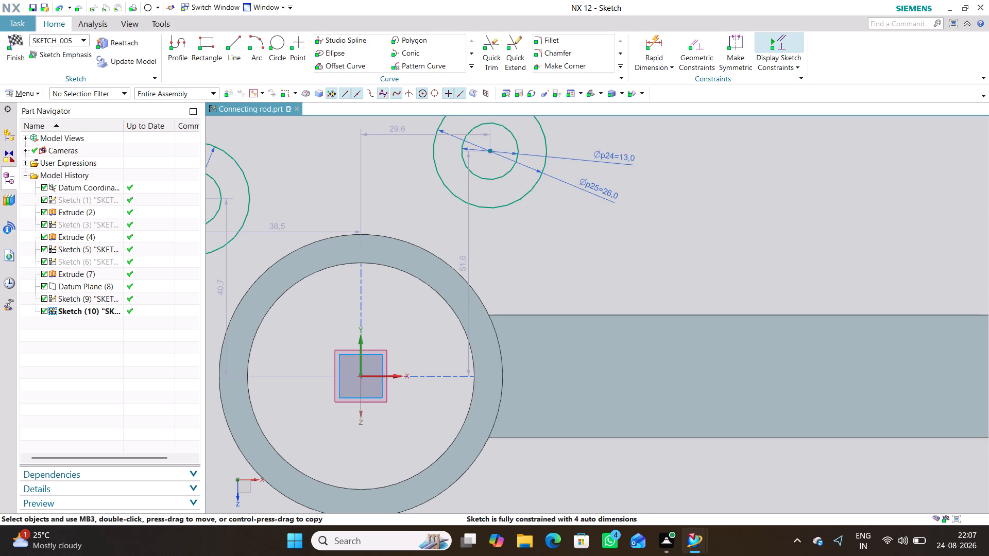
left_click(570, 249)
Set the horizontal distance from the Y axis to the centre of the circle pair nearer the shank to 15 mm.
double_click(394, 129)
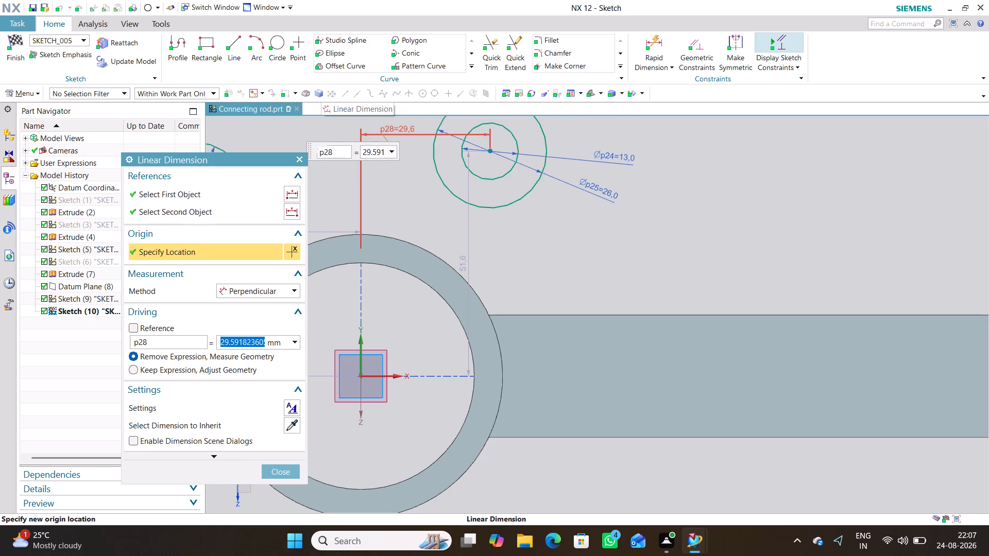
type("15")
key("Return")
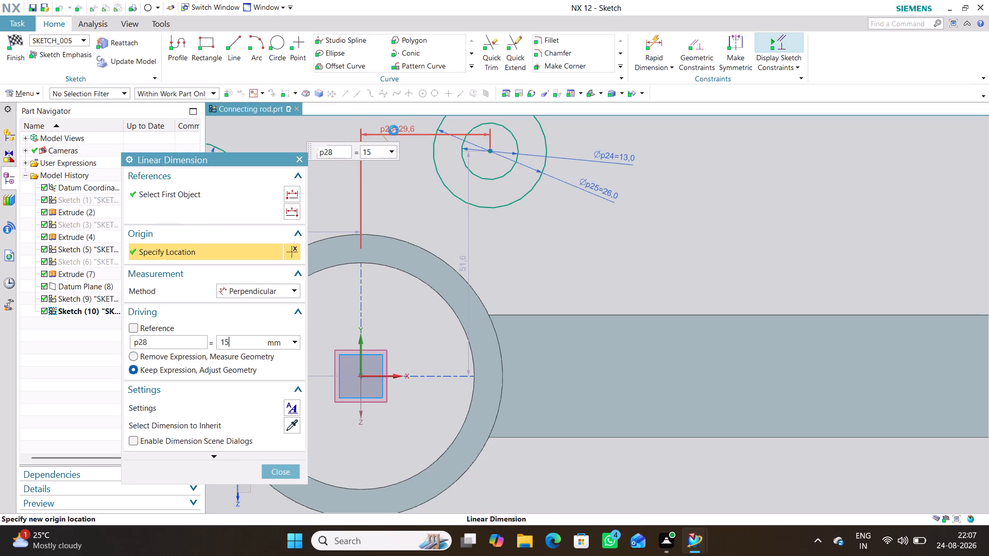
left_click(474, 220)
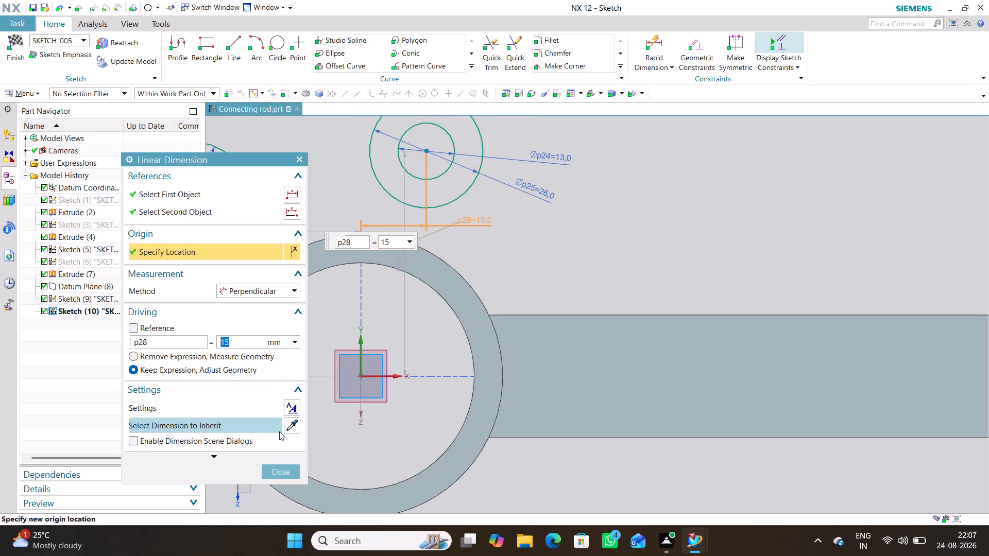
left_click(279, 469)
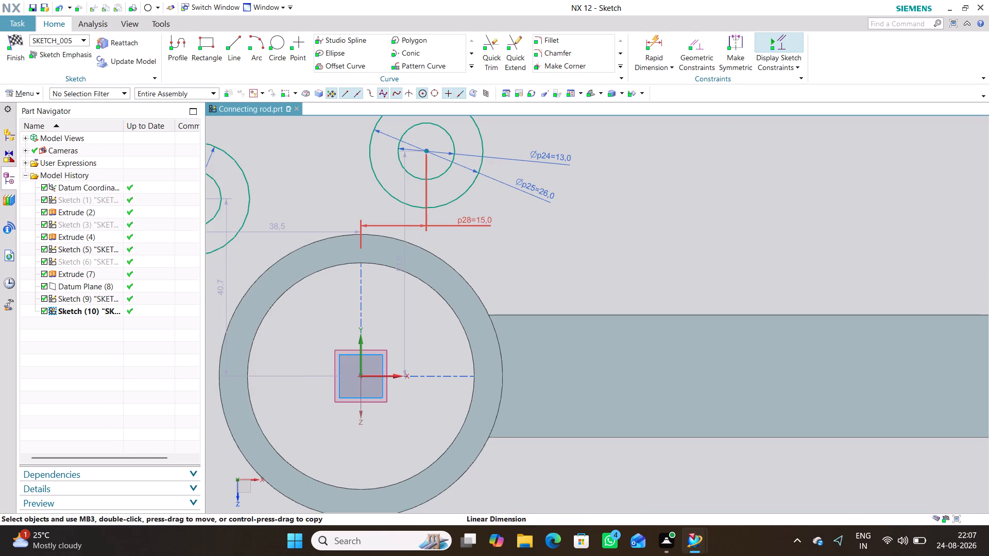
Move the 15 mm horizontal dimension above the circle pair so it is clear of the large end.
left_click_drag(481, 221, 370, 141)
scroll(419, 218, "up", 2)
scroll(416, 229, "down", 3)
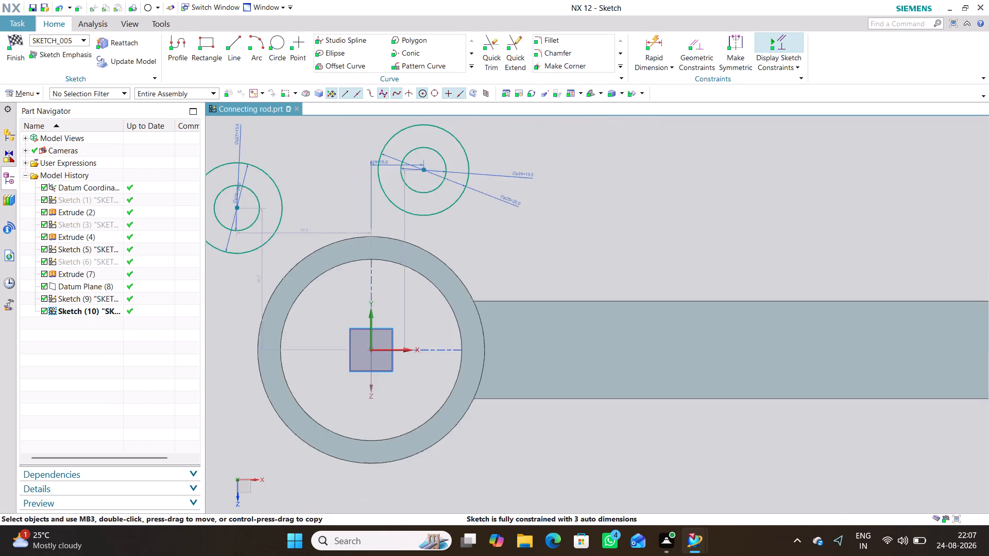
scroll(419, 231, "down", 2)
left_click_drag(395, 189, 389, 138)
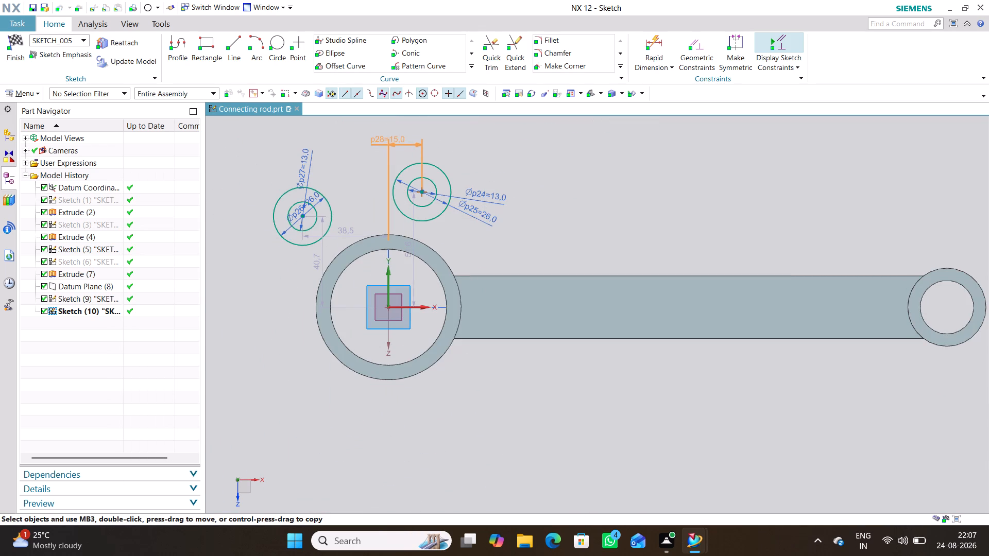
left_click_drag(389, 138, 379, 135)
left_click(535, 244)
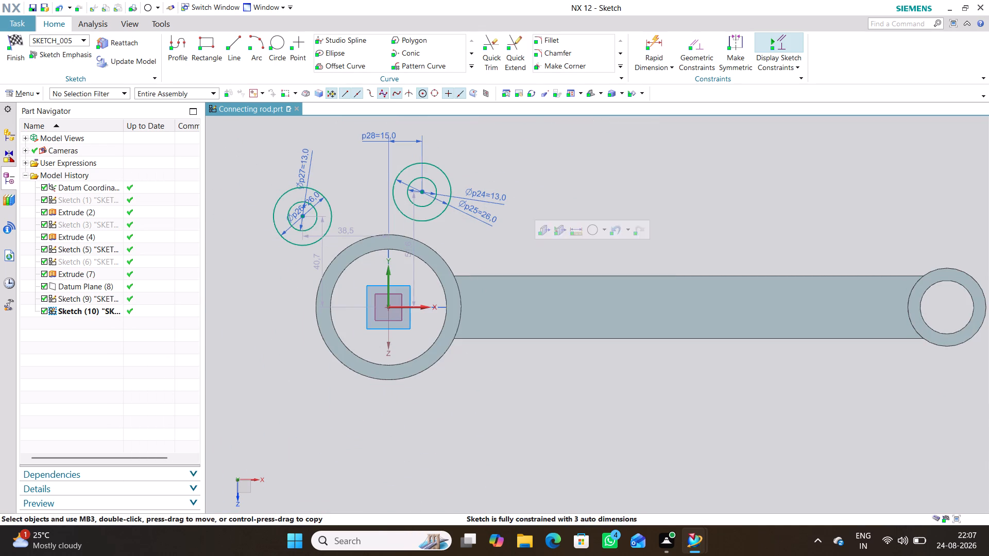
Set the vertical distance from the X axis to the shank-side circle pair's centre to 28+17 mm, and place its dimension between the circle pairs.
left_click_drag(411, 225, 382, 225)
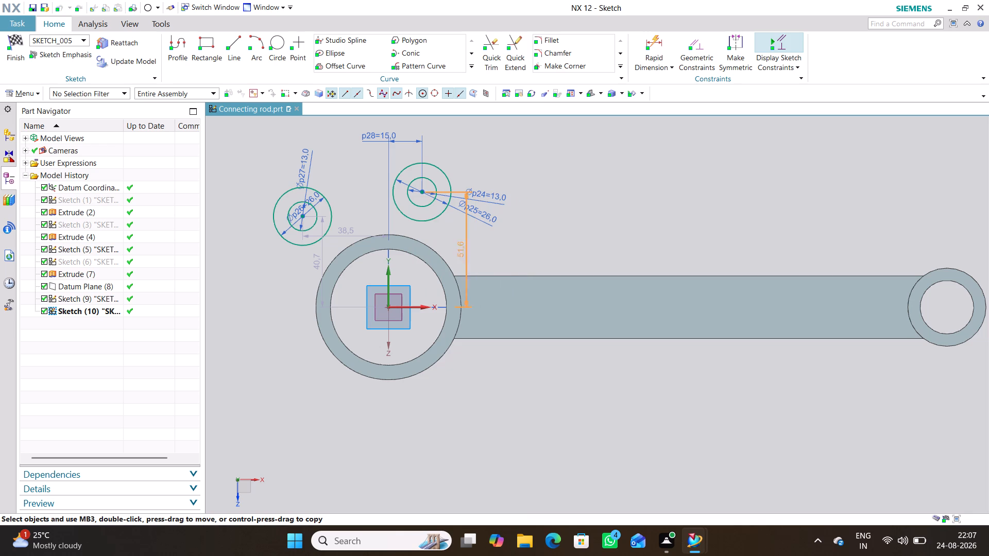
left_click_drag(382, 225, 367, 171)
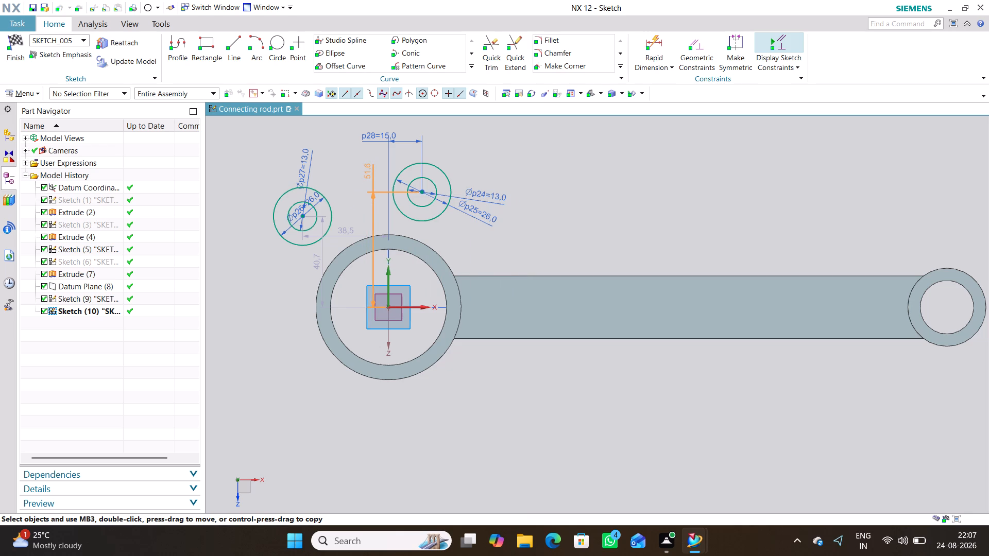
left_click_drag(367, 171, 375, 174)
double_click(377, 175)
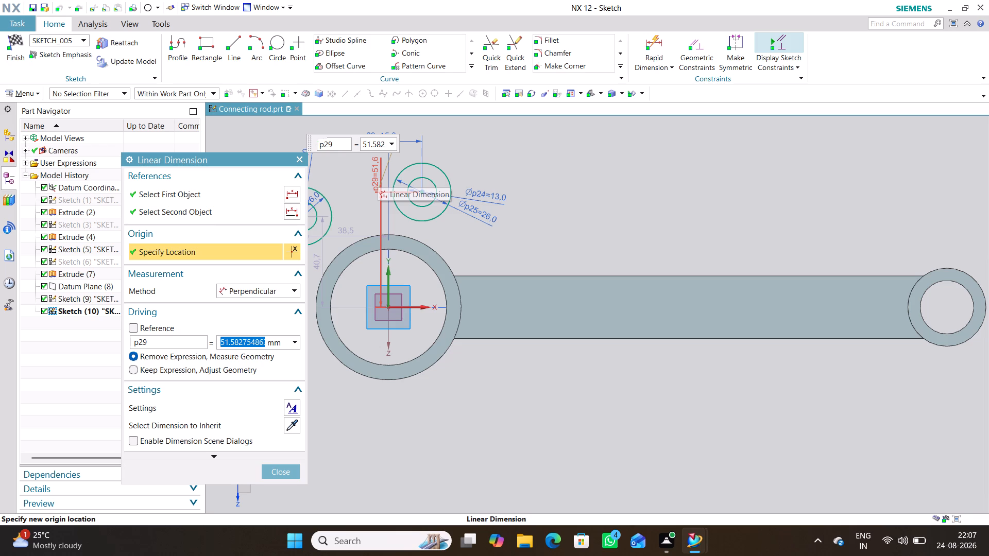
type("28")
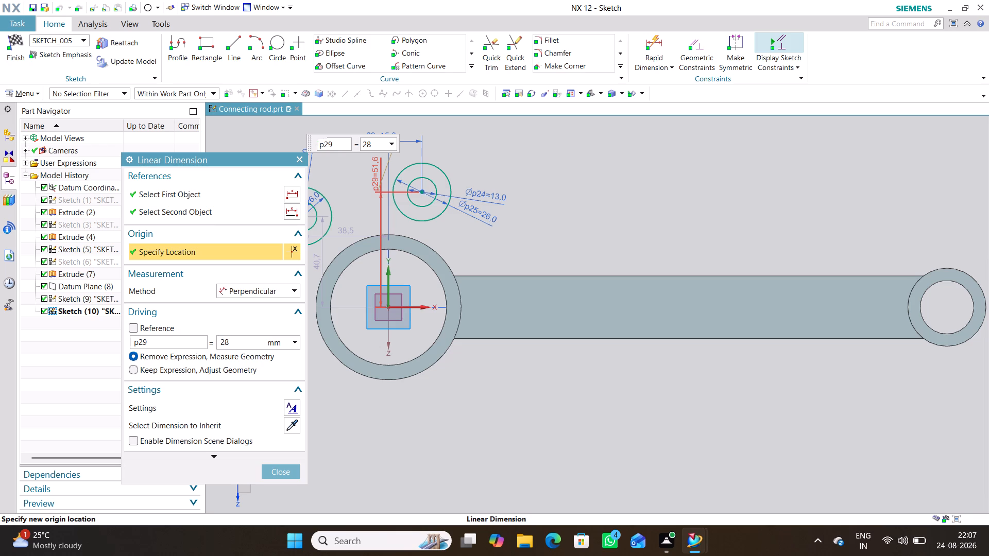
key("plus")
type("17")
key("Return")
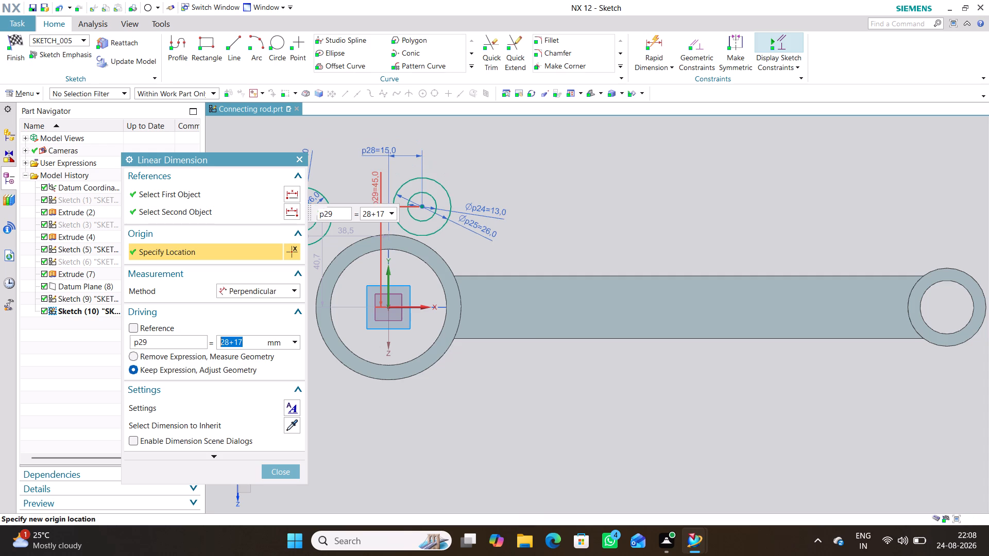
key("Return")
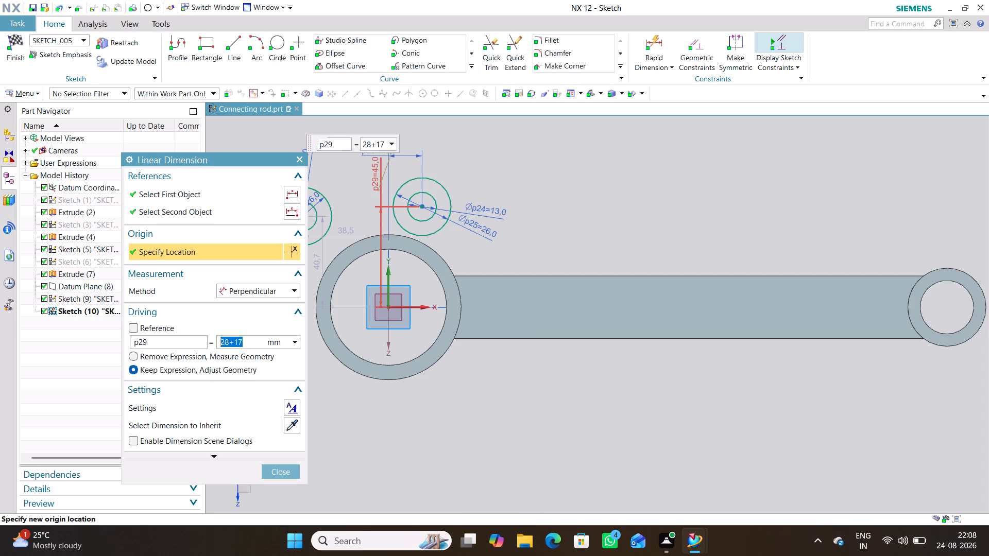
left_click(275, 471)
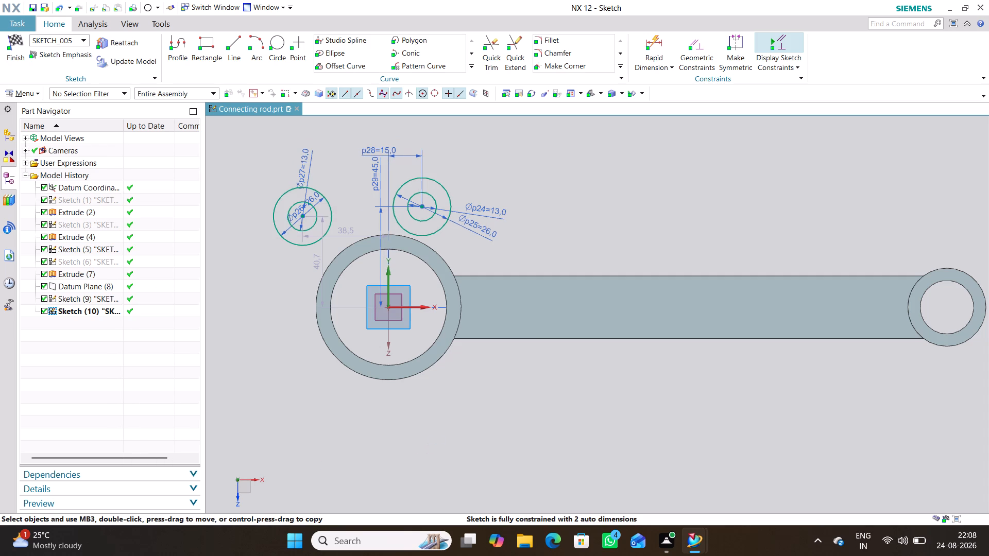
left_click(417, 442)
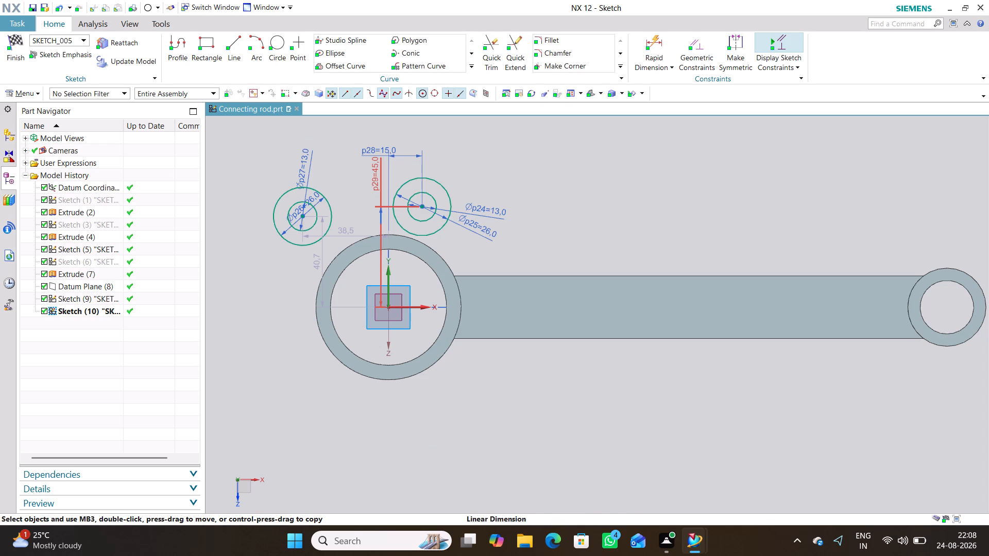
left_click_drag(376, 184, 378, 190)
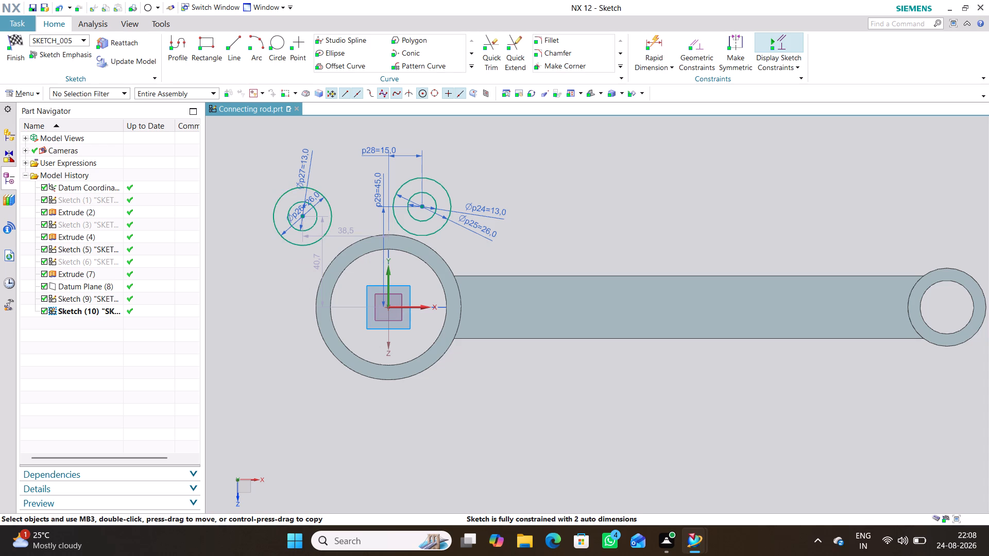
Set the horizontal distance from the Y axis to the centre of the circle pair farther from the shank to 39 mm.
left_click_drag(343, 233, 344, 214)
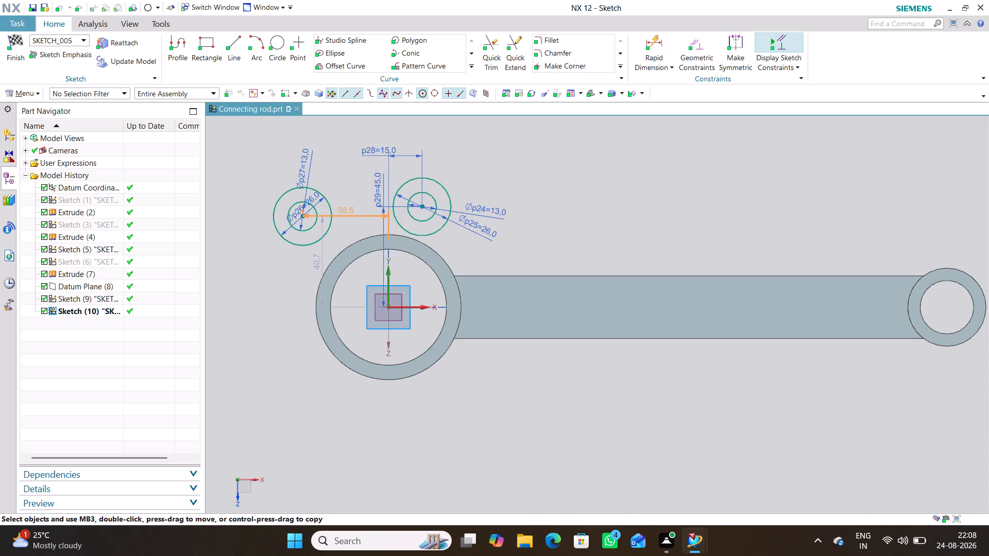
left_click_drag(344, 214, 344, 214)
double_click(345, 217)
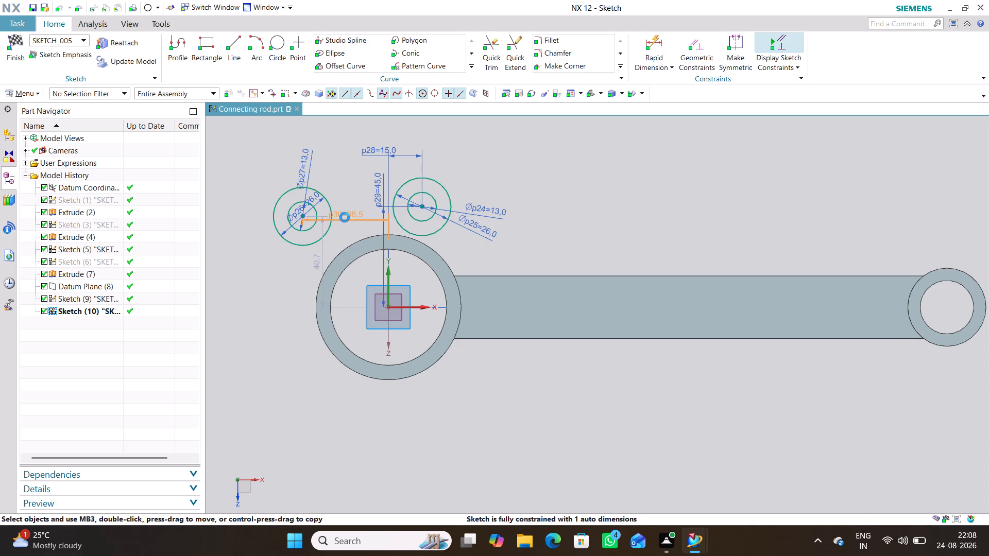
type("39")
key("Return")
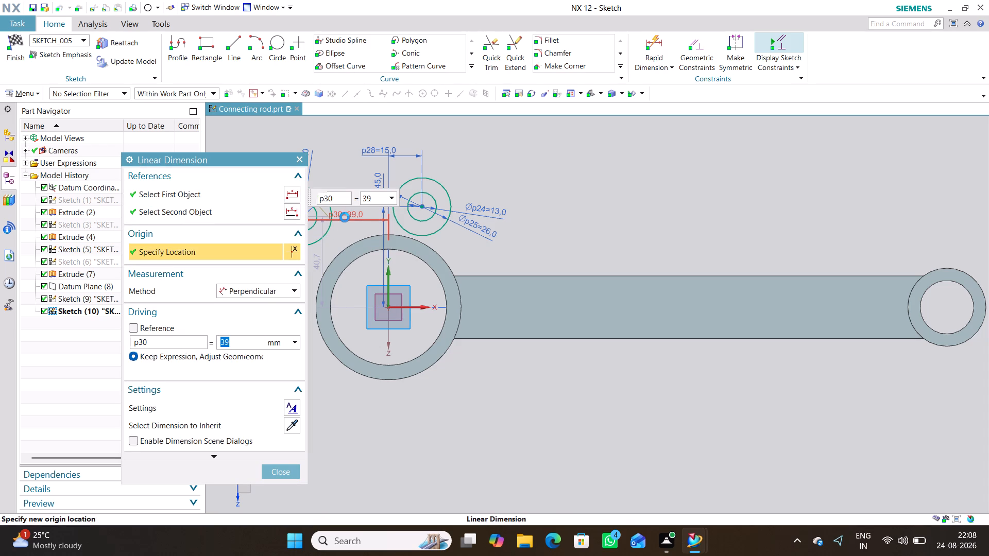
left_click(279, 468)
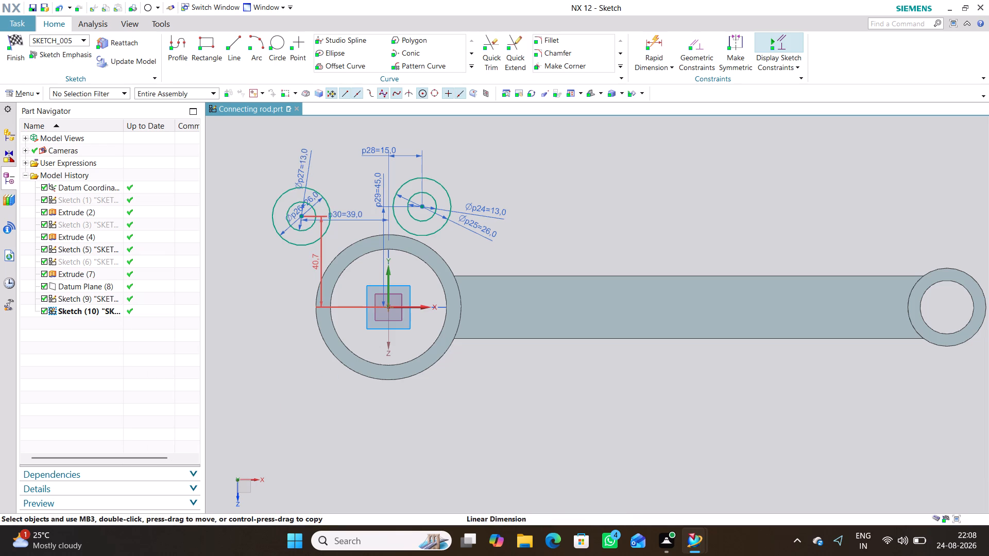
Set the vertical distance from the X axis to the centre of the circle pair farther from the shank to 28 mm.
double_click(319, 263)
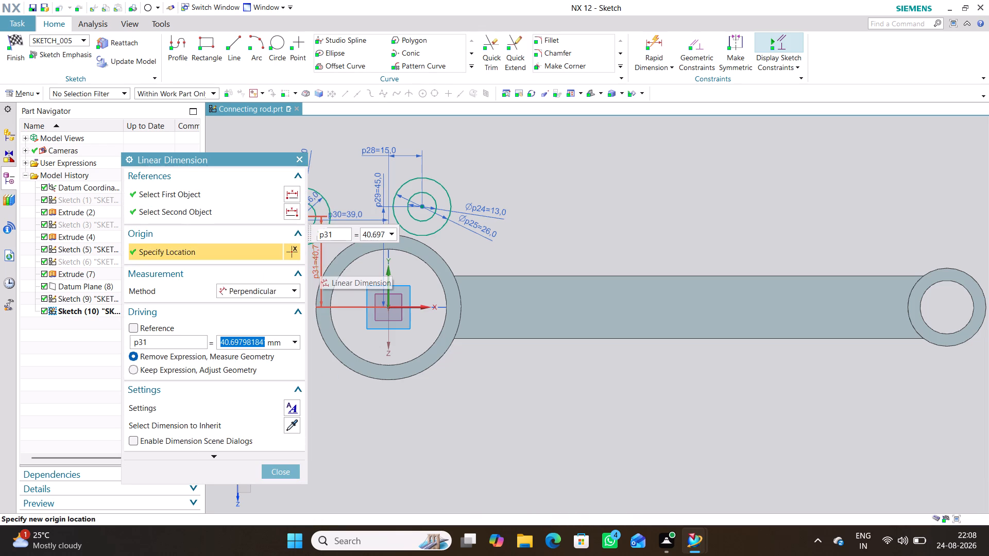
type("28")
key("Return")
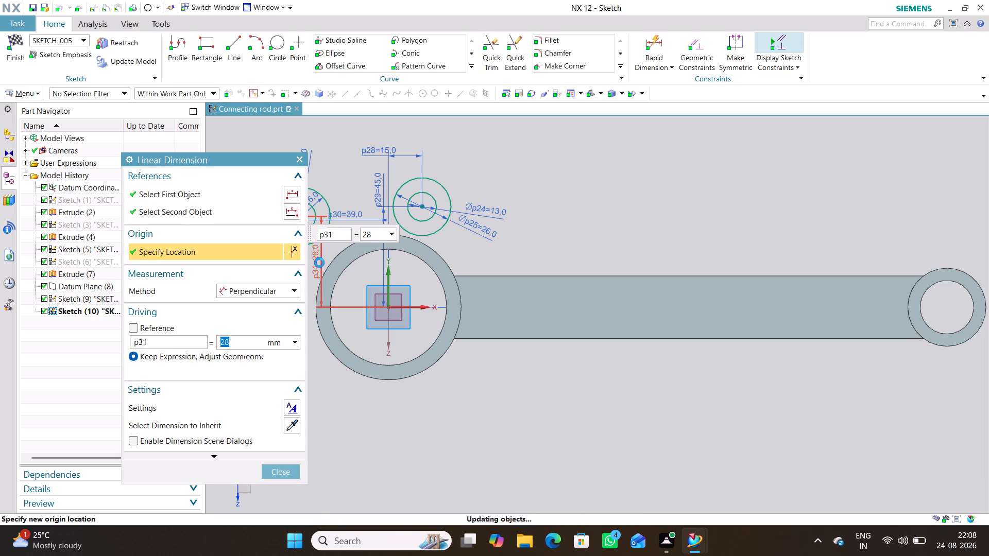
left_click(279, 471)
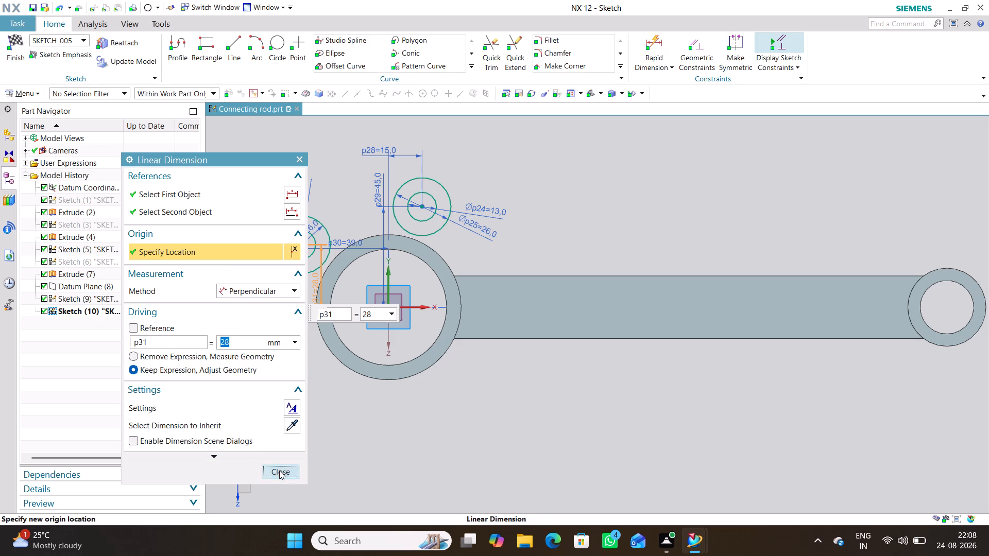
left_click(394, 432)
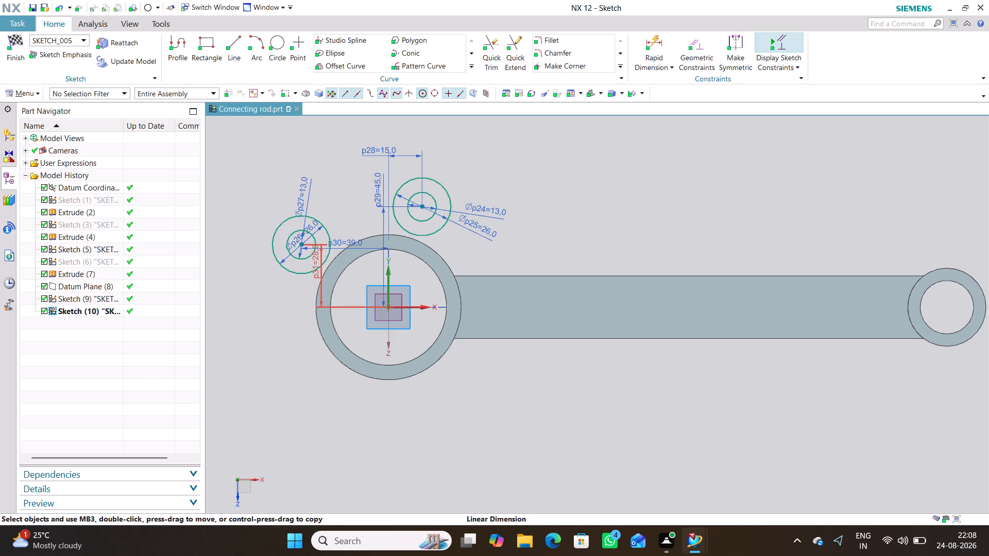
left_click(328, 432)
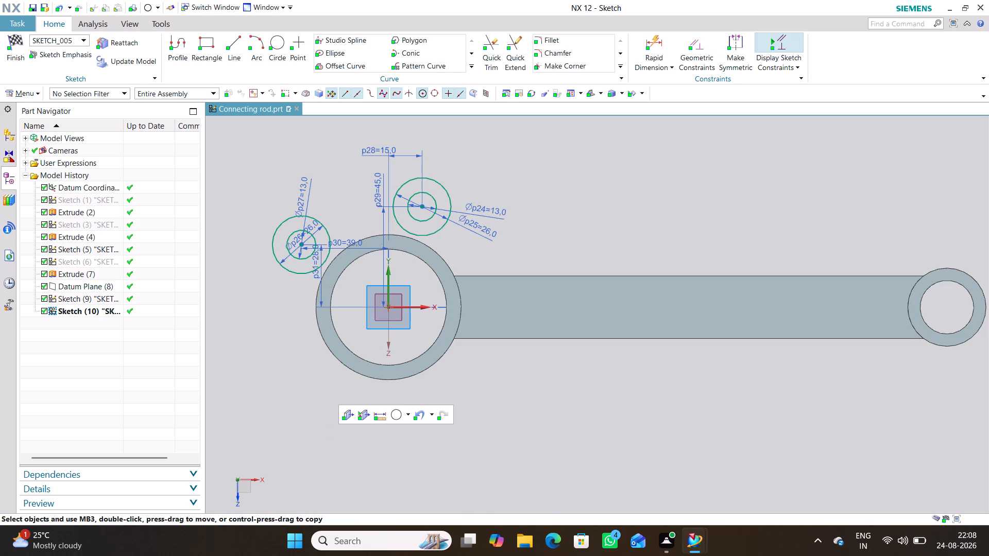
Examine the placement of both circle pairs around the rod's large end in an angled view and square to the sketch plane.
middle_click_drag(562, 406, 560, 439)
scroll(562, 407, "down", 1)
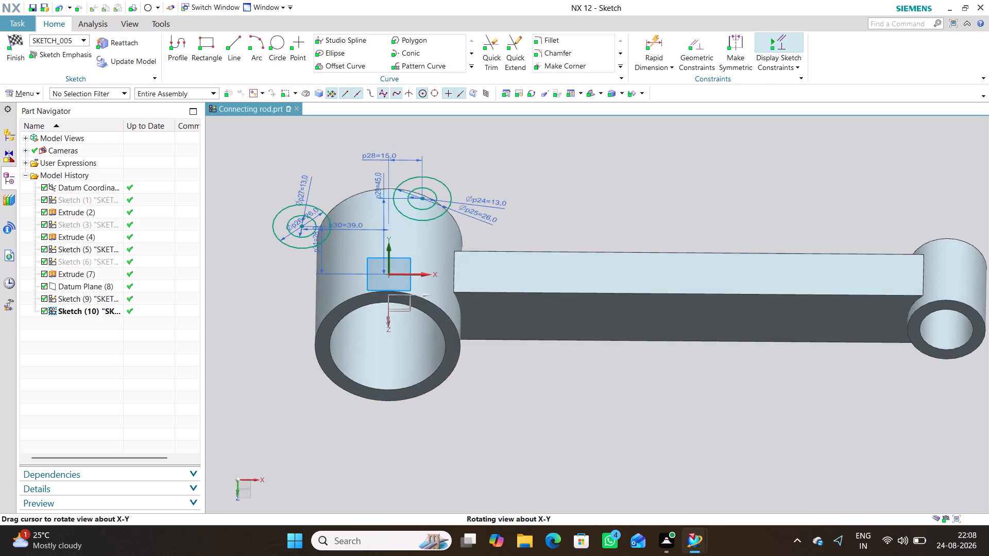
middle_click_drag(560, 439, 584, 437)
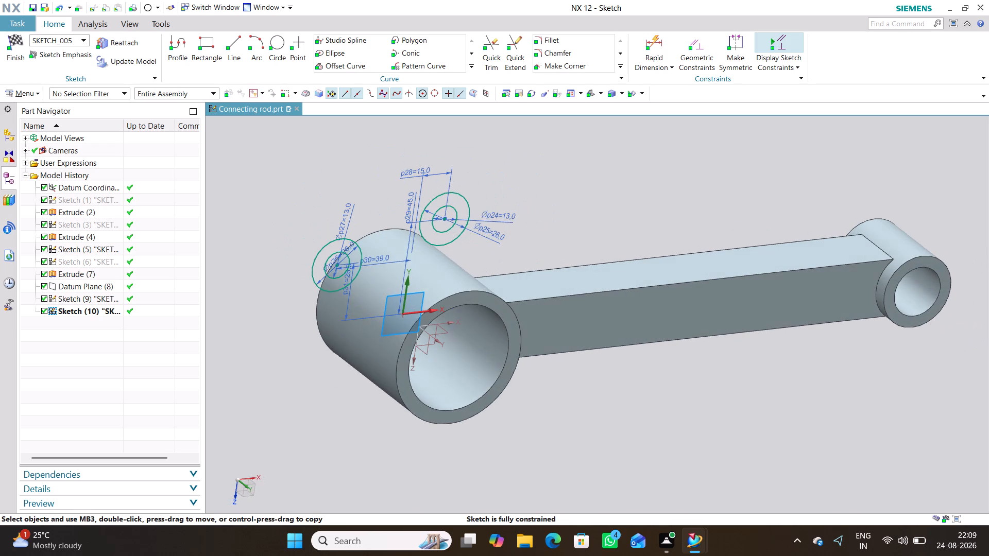
key("shift+F8")
key("shift+F8")
key("shift+F8")
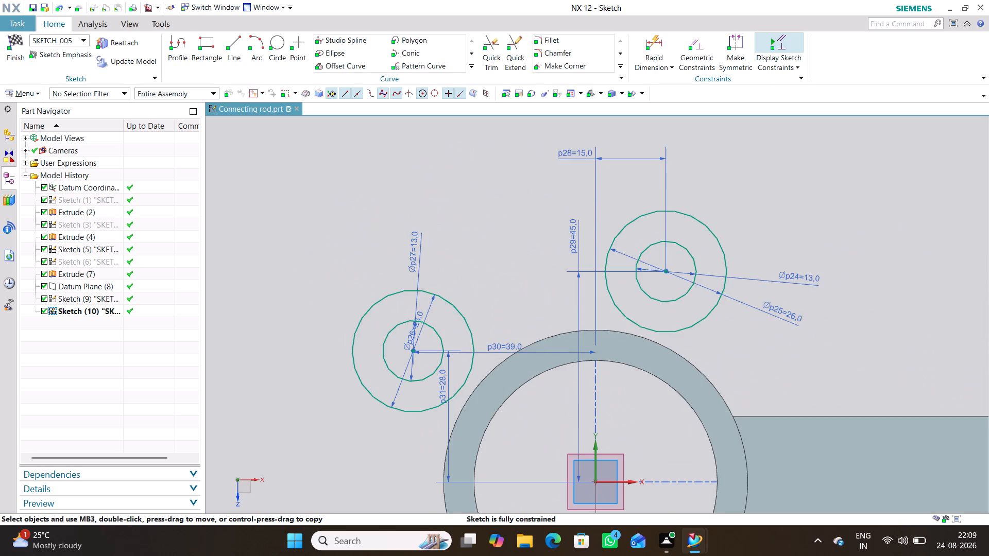
scroll(759, 389, "down", 3)
scroll(804, 424, "down", 2)
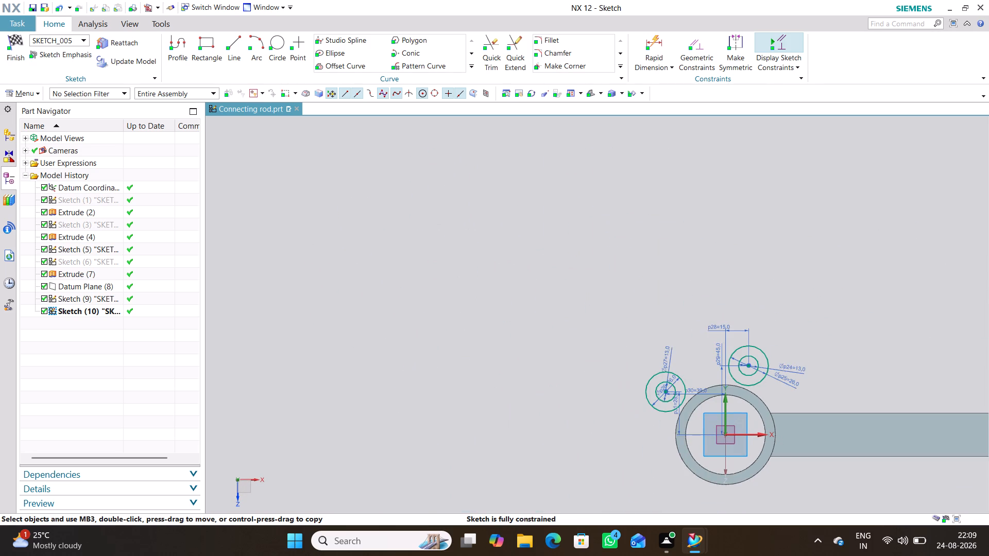
middle_click_drag(834, 490, 667, 427)
right_click_drag(834, 490, 666, 426)
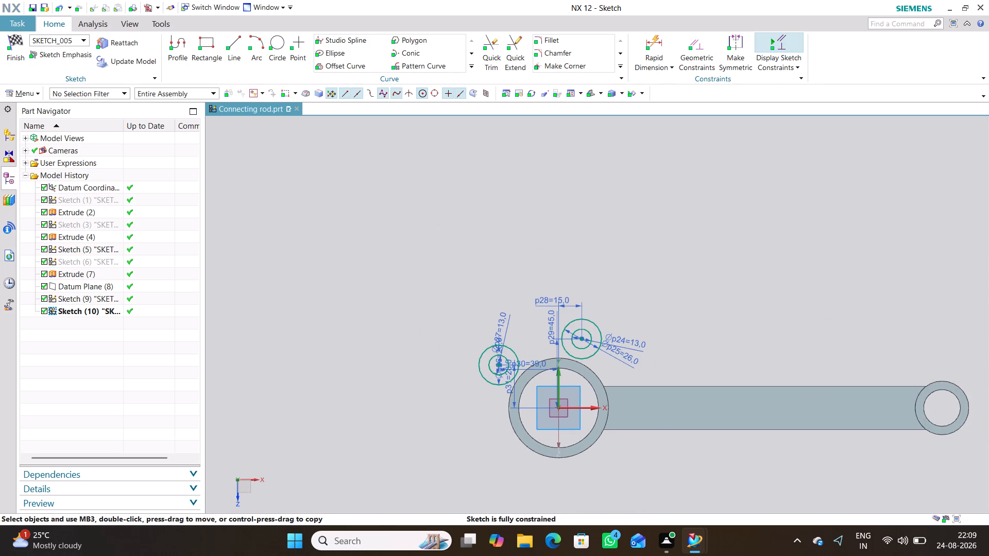
scroll(602, 430, "down", 1)
scroll(606, 436, "up", 6)
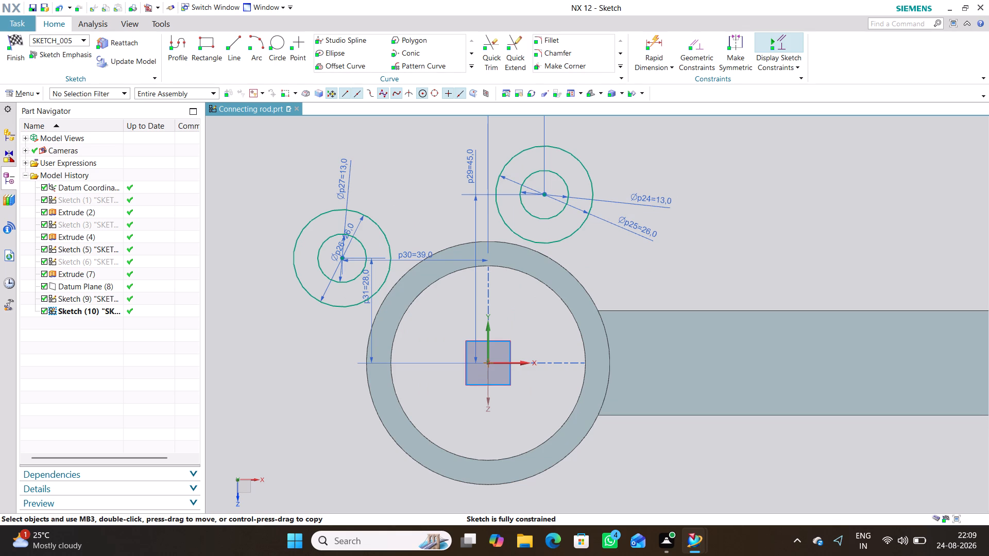
Sketch a concave arc of about 39.7 mm radius above the large end, linking the tops of the two 26 mm circles.
left_click(258, 38)
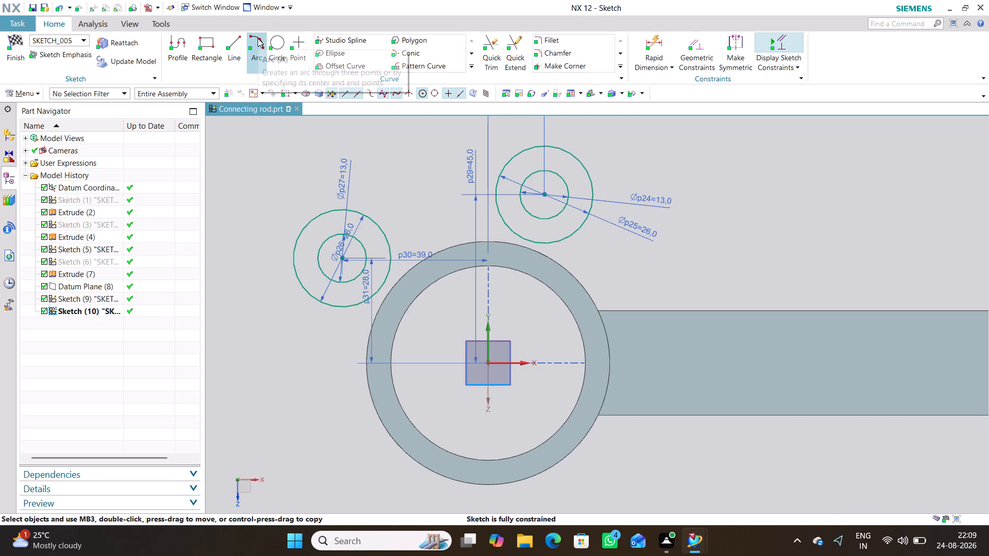
left_click(355, 211)
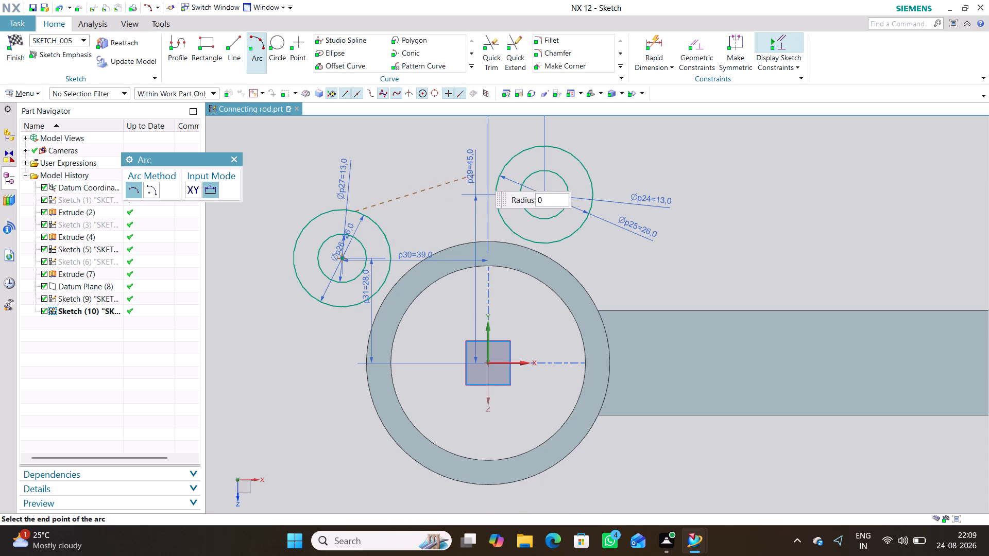
left_click(515, 155)
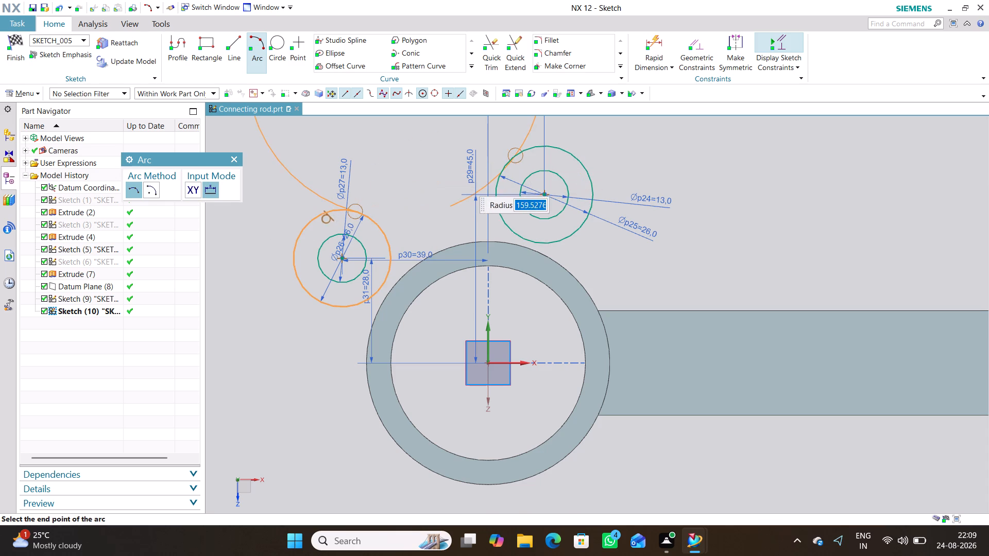
left_click(531, 134)
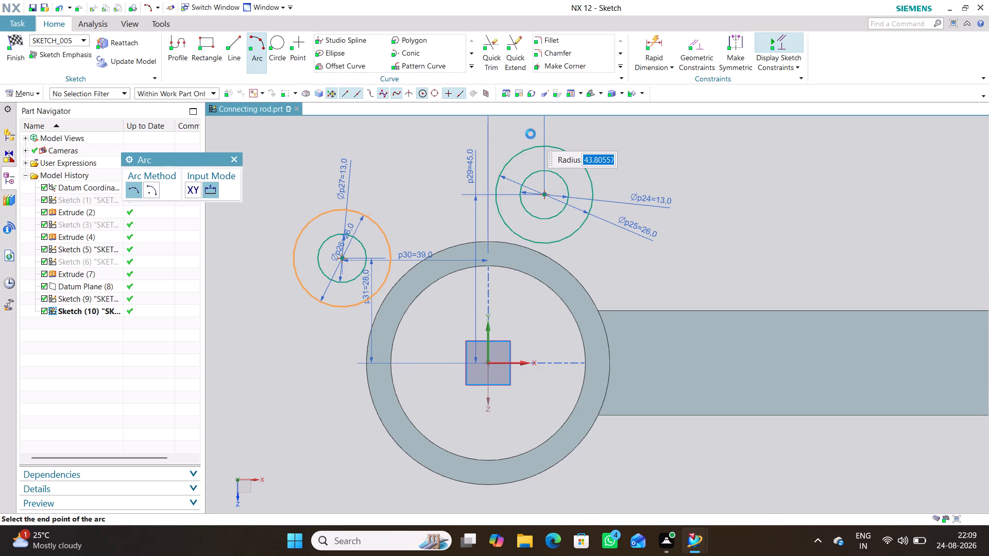
left_click(237, 159)
left_click(292, 190)
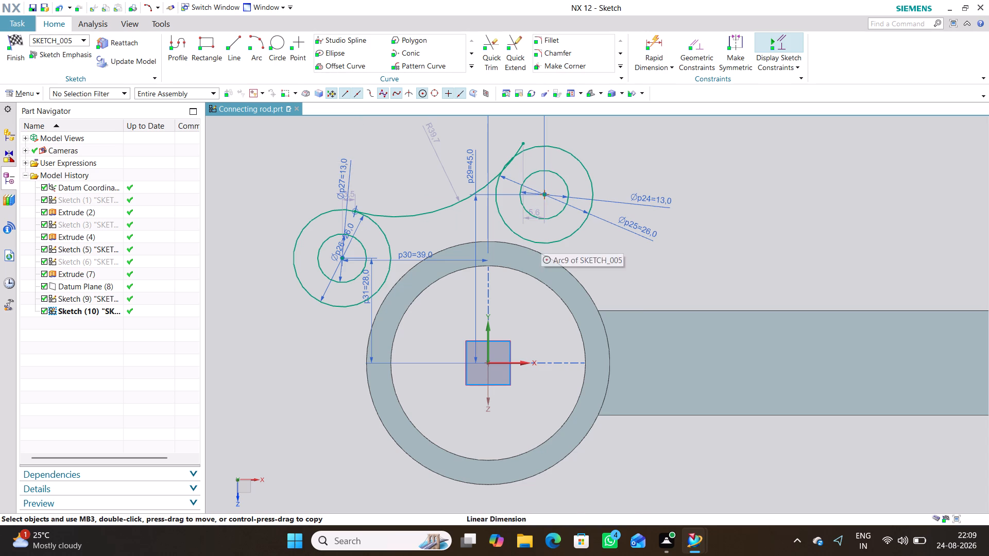
Apply a Tangent constraint between the connecting arc and the 26 mm circle nearer the shank.
scroll(507, 208, "down", 1)
scroll(509, 205, "up", 3)
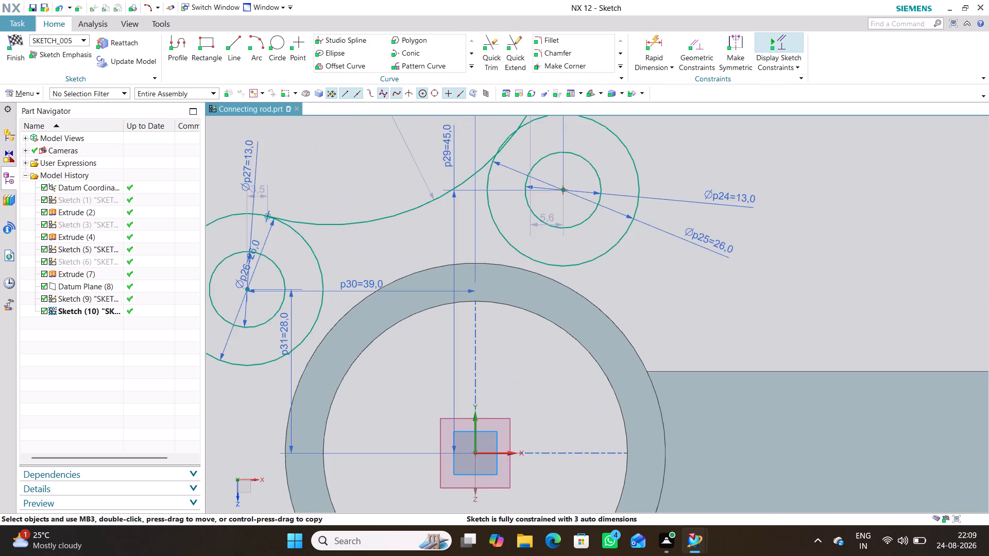
left_click(692, 62)
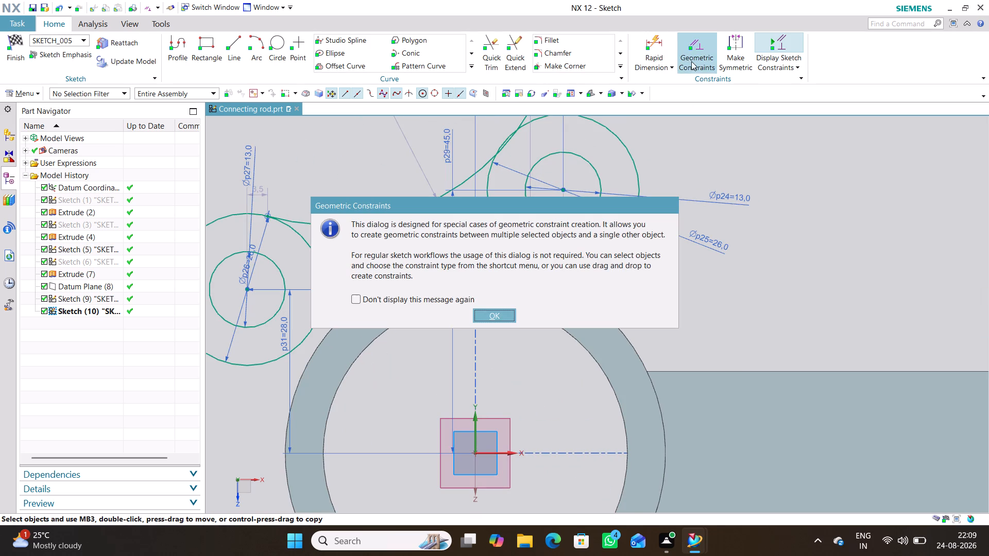
left_click(496, 313)
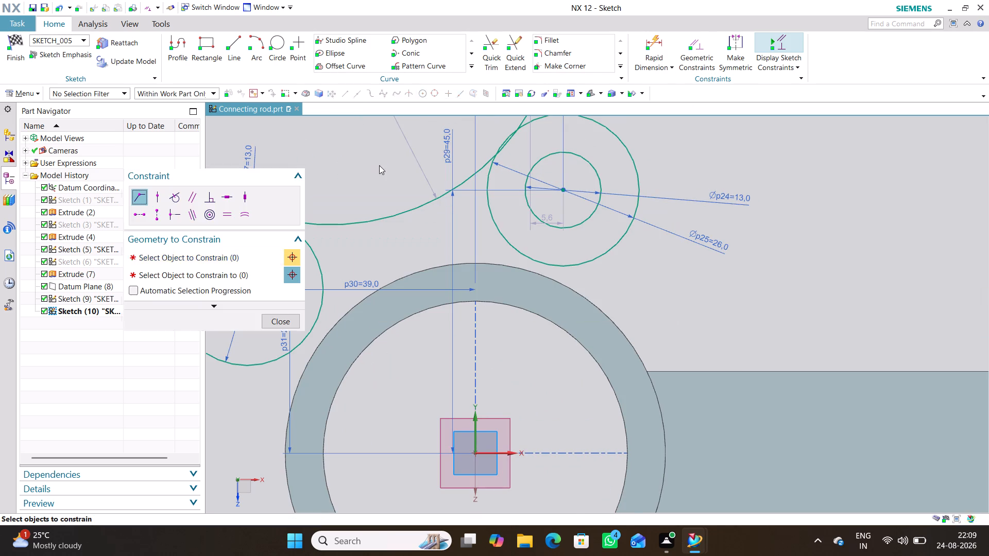
left_click(173, 194)
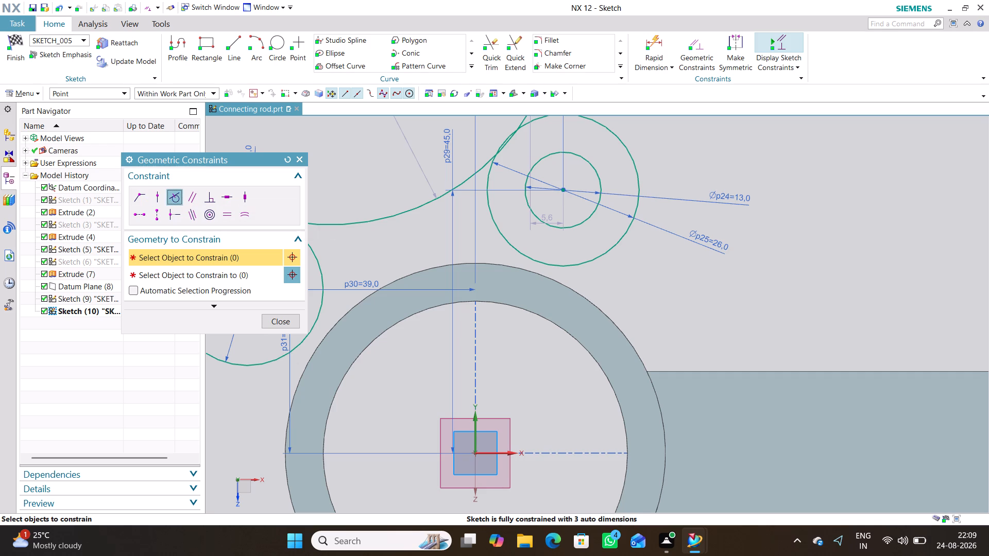
left_click(490, 177)
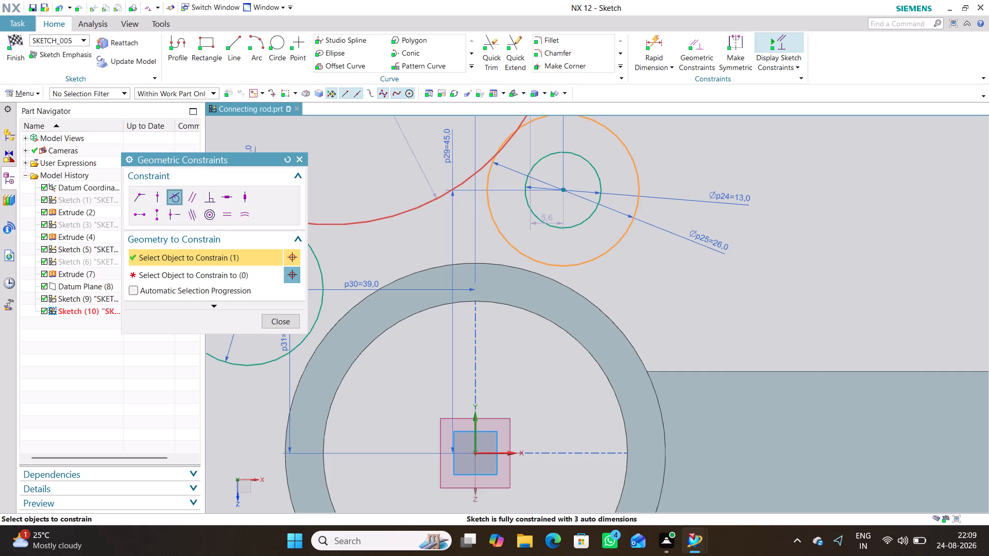
middle_click(409, 152)
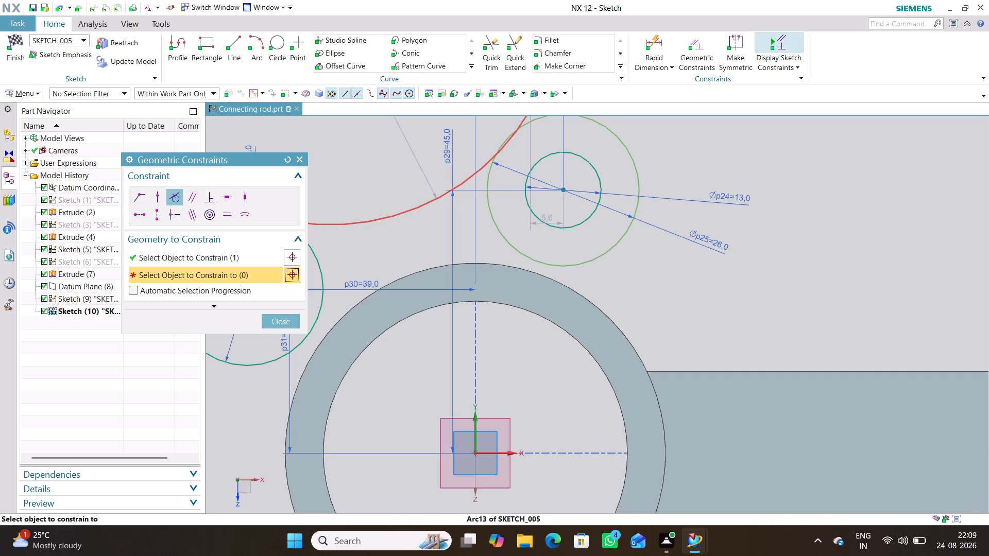
left_click(469, 177)
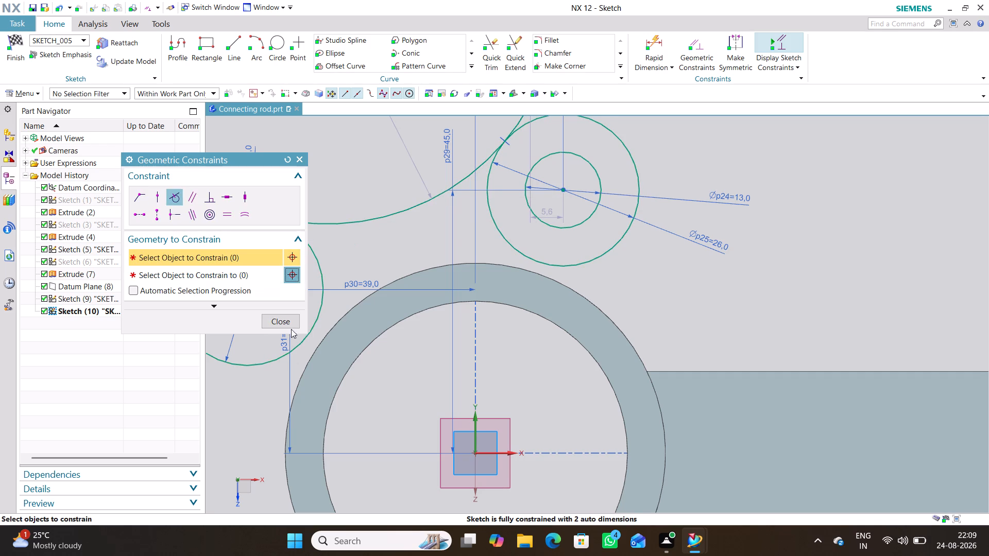
left_click(284, 329)
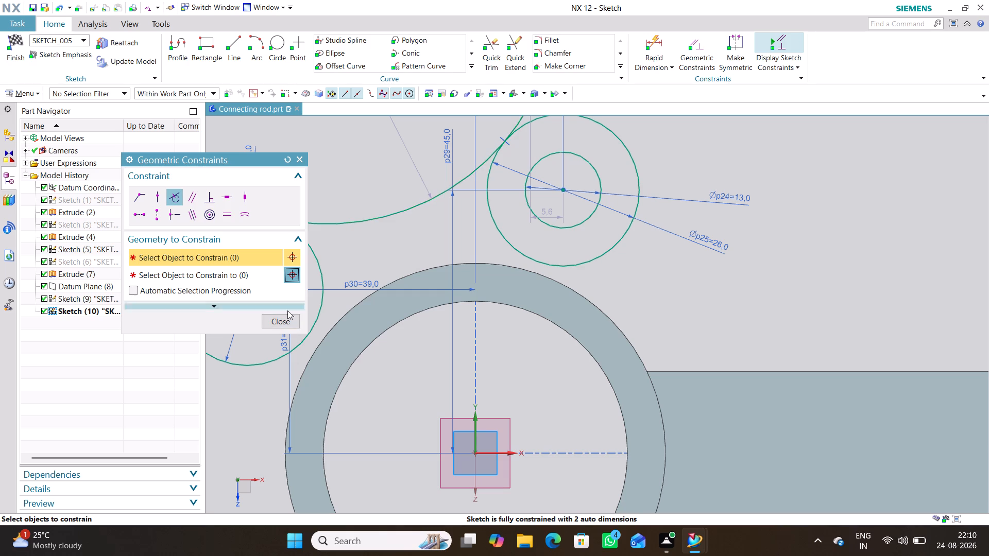
left_click(287, 320)
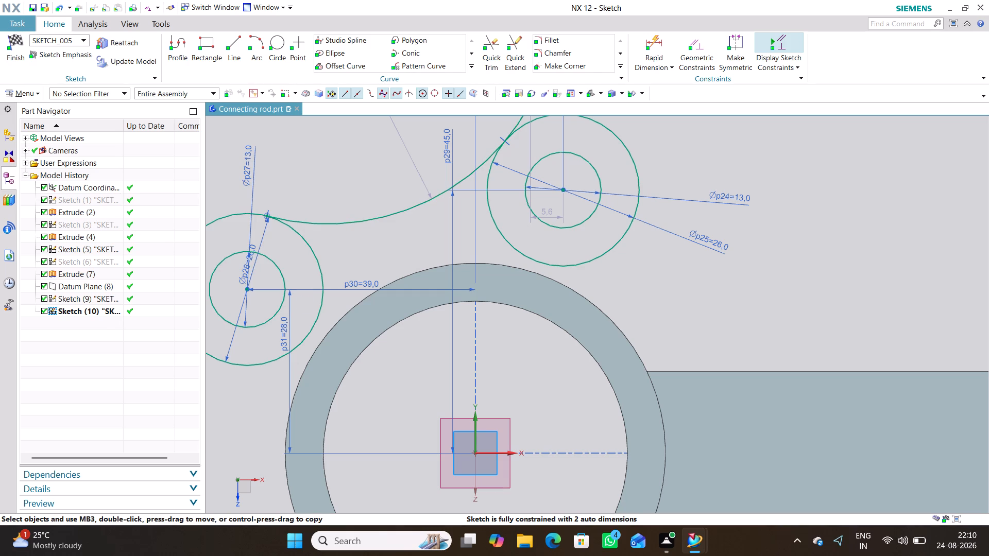
Move the 26 mm diameter dimension of the circle pair farther from the shank above its outer circle, clear of the 13 mm dimension.
left_click_drag(259, 235, 222, 204)
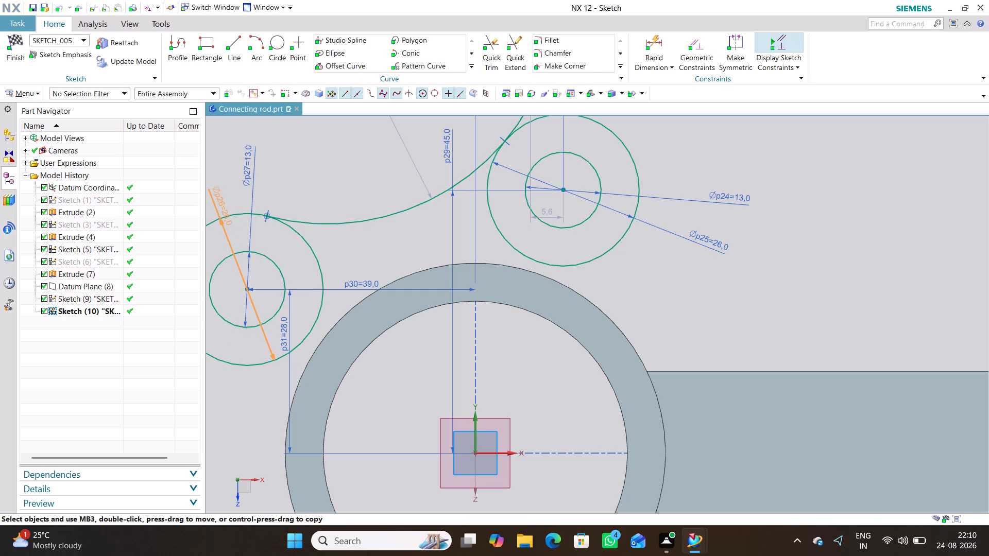
left_click_drag(222, 204, 221, 202)
Trim the end of the connecting arc that overshoots the 26 mm circle nearer the shank.
left_click(490, 56)
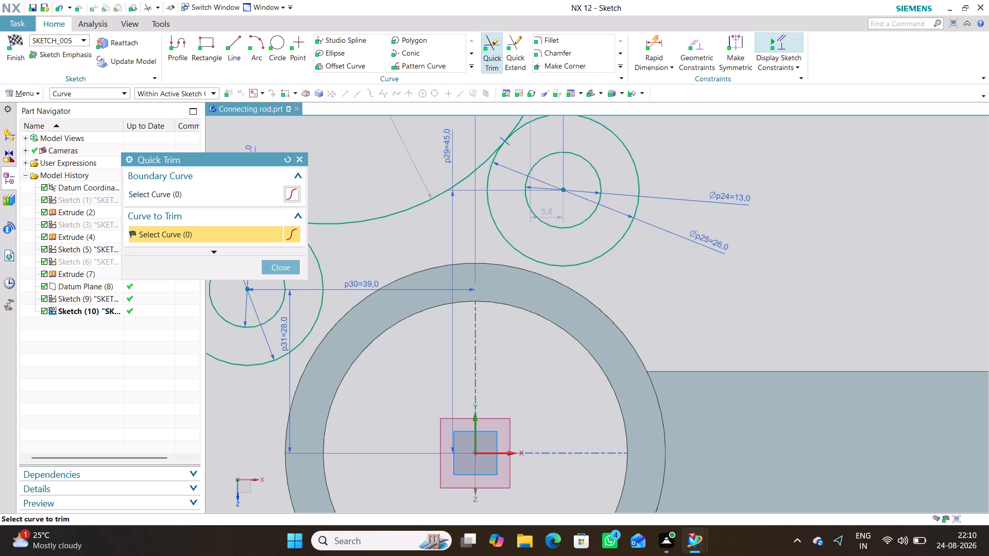
scroll(523, 155, "up", 2)
scroll(521, 141, "down", 5)
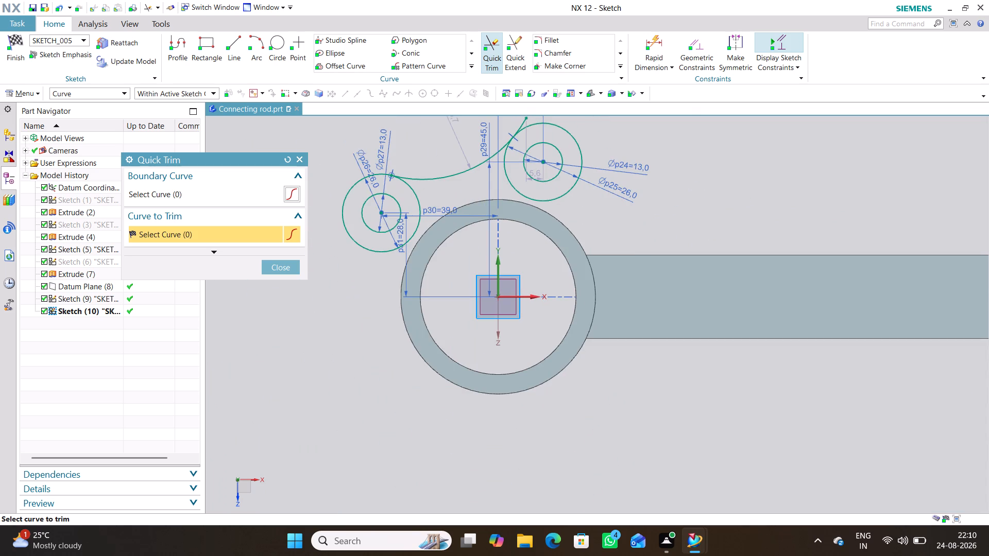
scroll(619, 136, "down", 1)
scroll(605, 140, "up", 1)
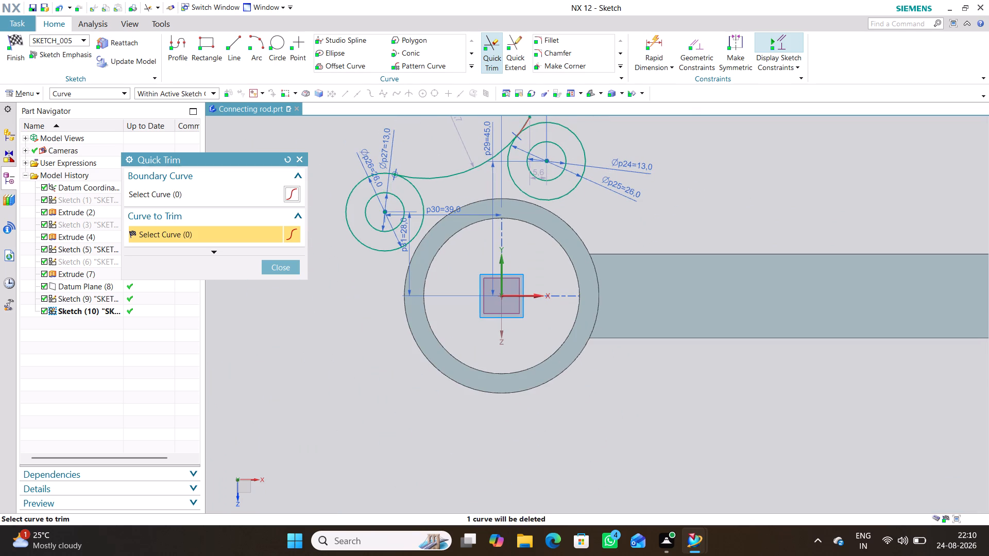
middle_click_drag(615, 140, 595, 187)
right_click_drag(615, 141, 595, 187)
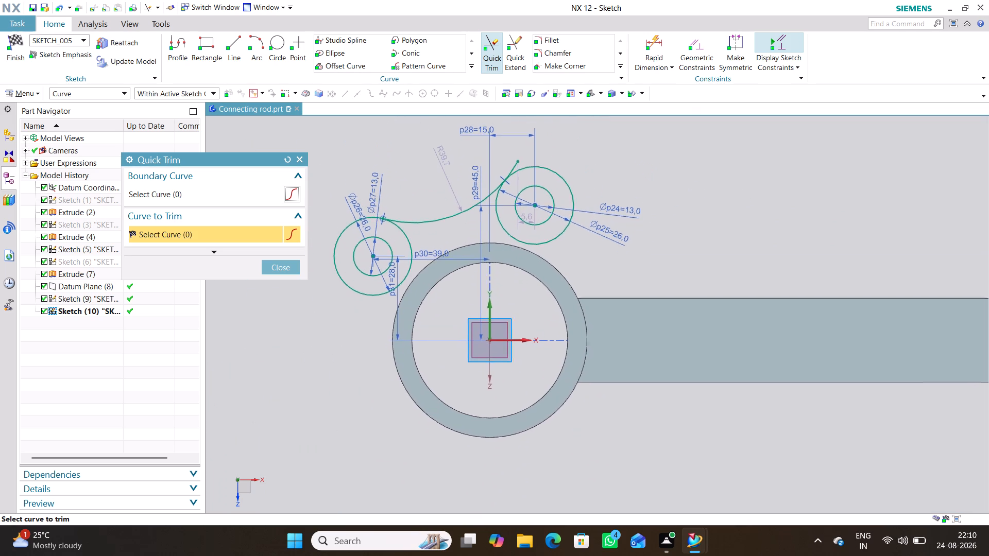
right_click_drag(595, 187, 594, 194)
middle_click_drag(595, 187, 594, 194)
scroll(513, 174, "down", 2)
scroll(517, 175, "up", 4)
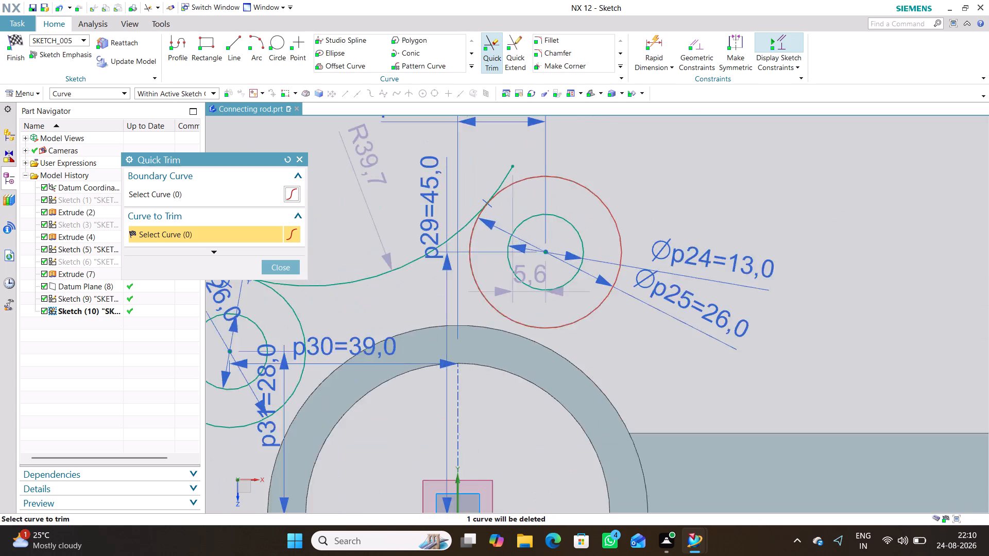
scroll(518, 174, "up", 2)
left_click(503, 180)
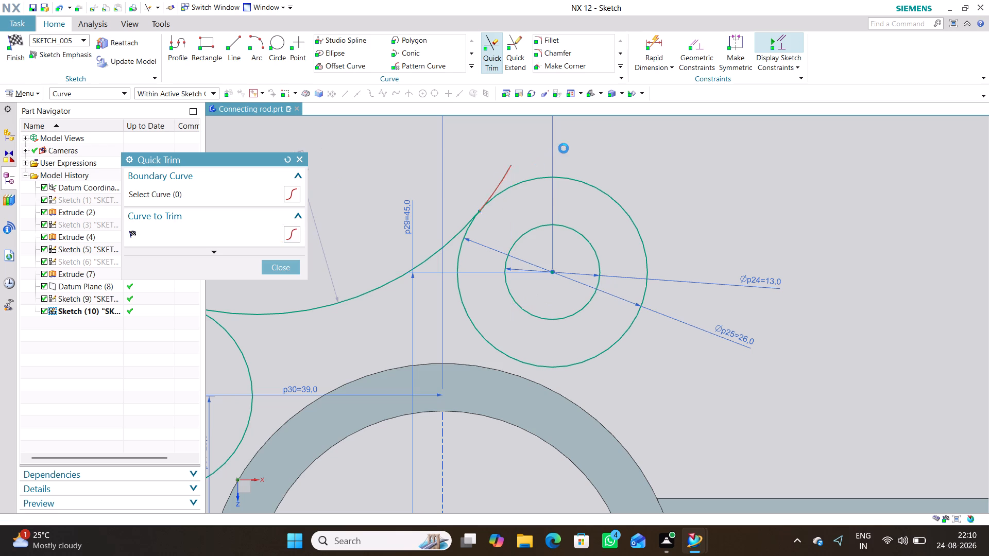
left_click(285, 267)
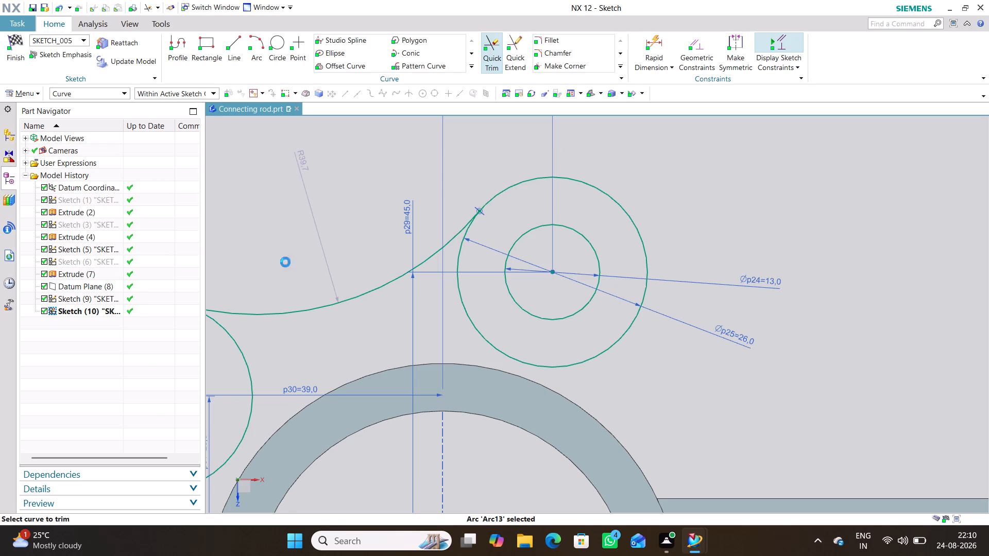
Mirror both pairs of 13 mm and 26 mm circles and their connecting arc about the sketch's horizontal axis.
scroll(602, 364, "down", 1)
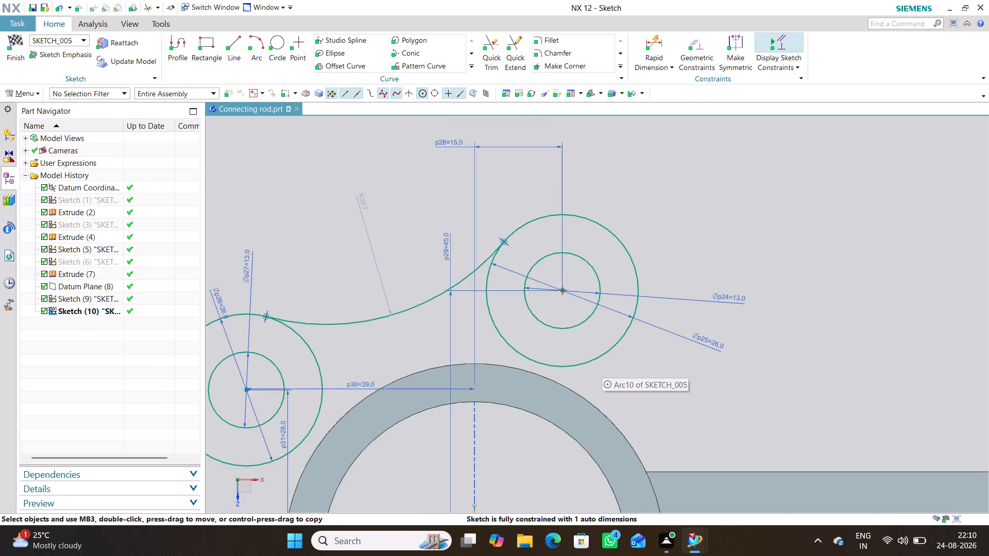
scroll(627, 387, "down", 3)
scroll(576, 408, "down", 2)
middle_click_drag(703, 403, 613, 268)
right_click_drag(703, 403, 613, 268)
left_click(626, 248)
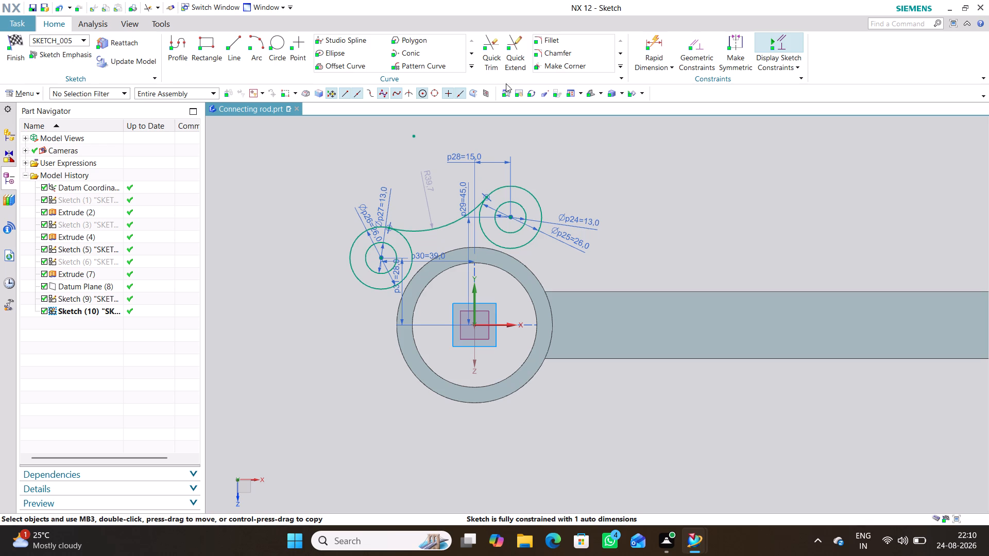
left_click(472, 64)
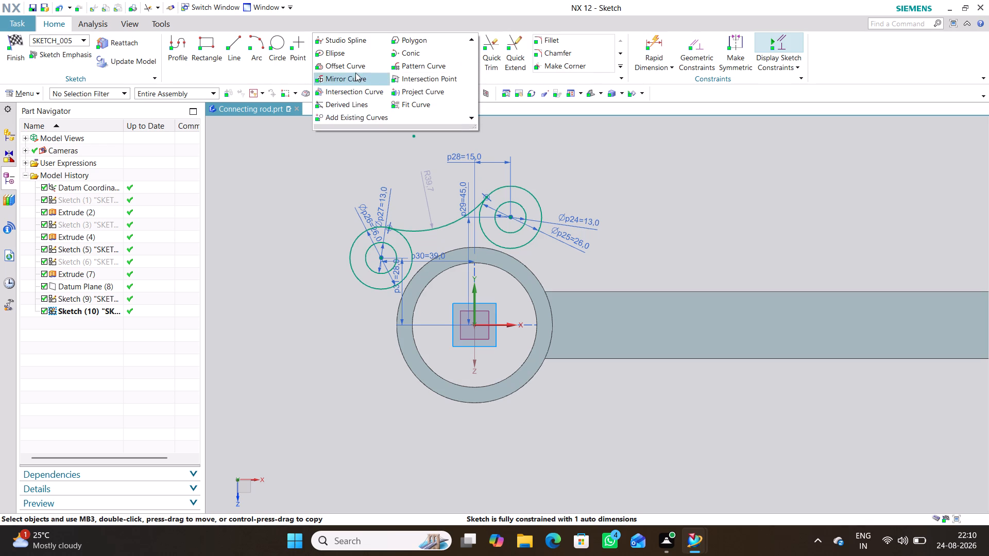
left_click(355, 76)
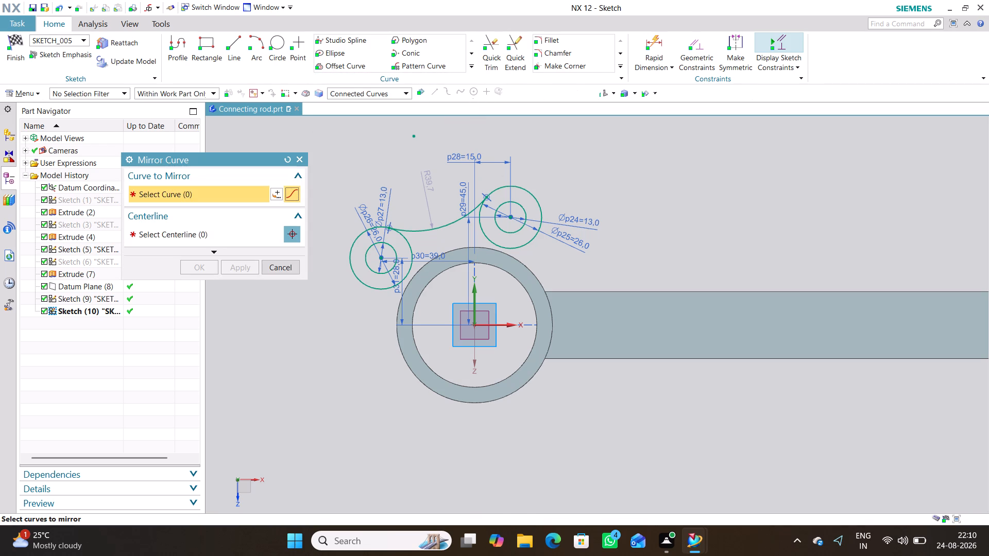
left_click(406, 91)
left_click(376, 104)
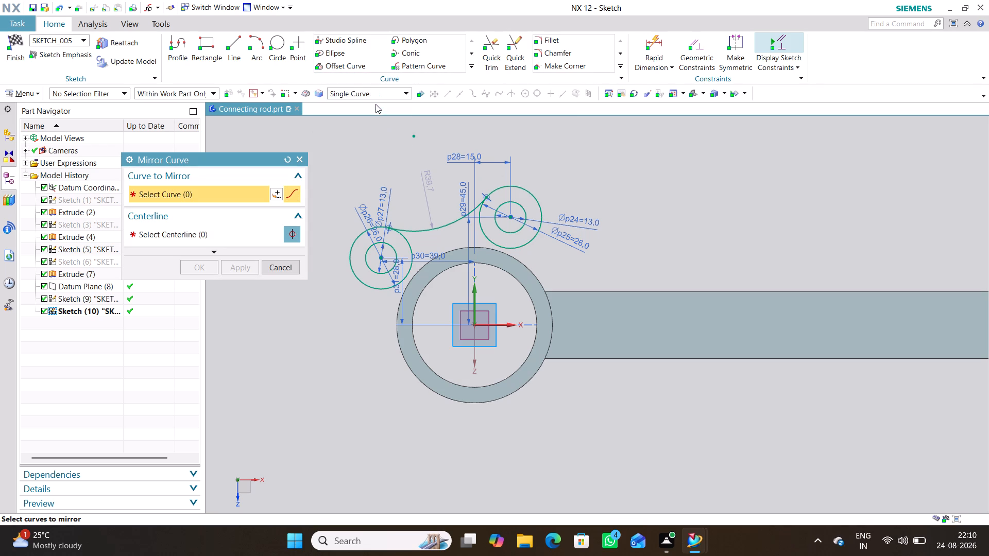
left_click(523, 244)
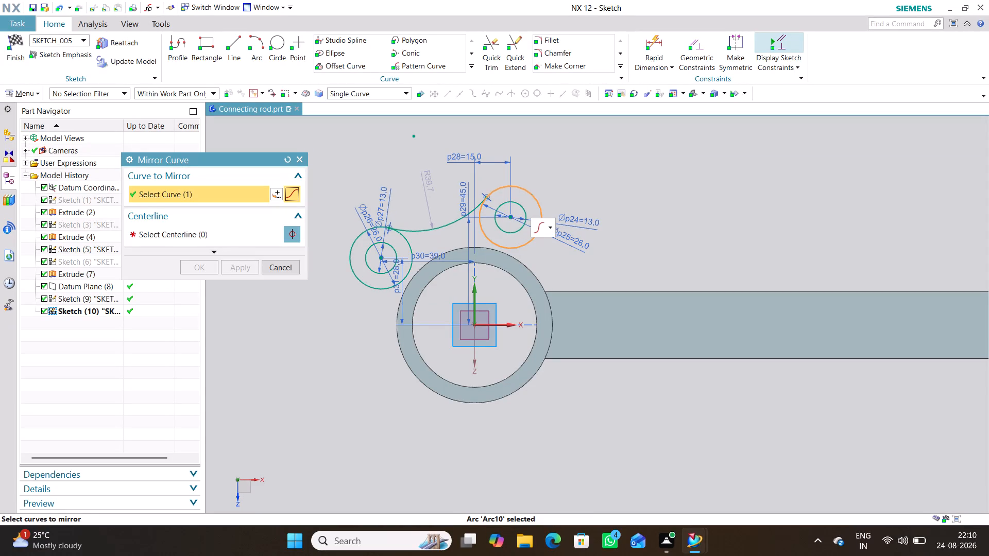
left_click(509, 231)
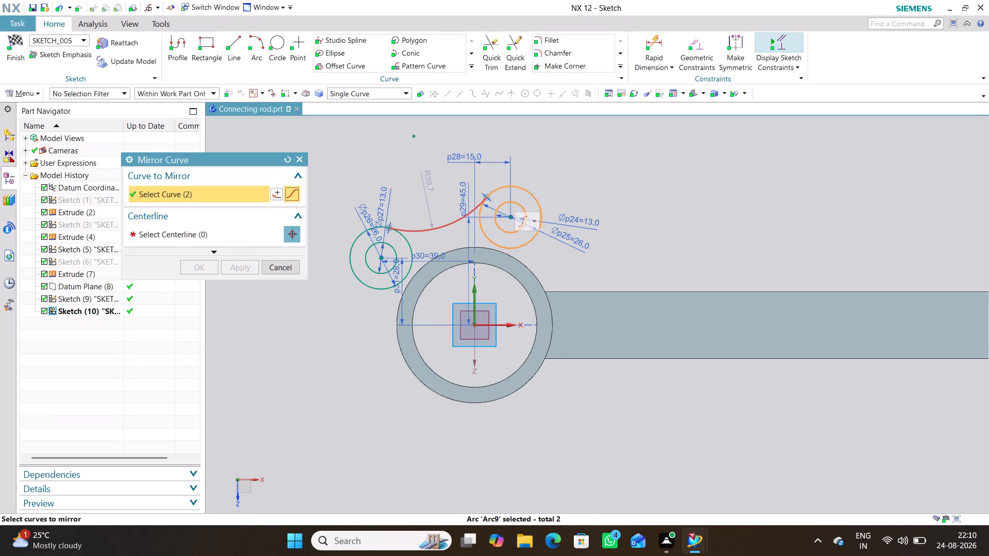
left_click(445, 226)
left_click(408, 245)
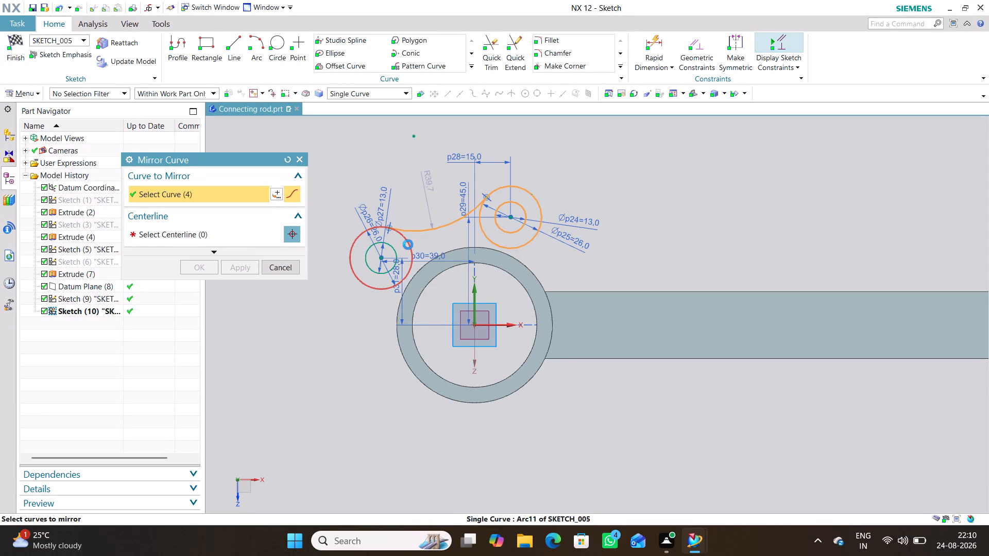
left_click(372, 273)
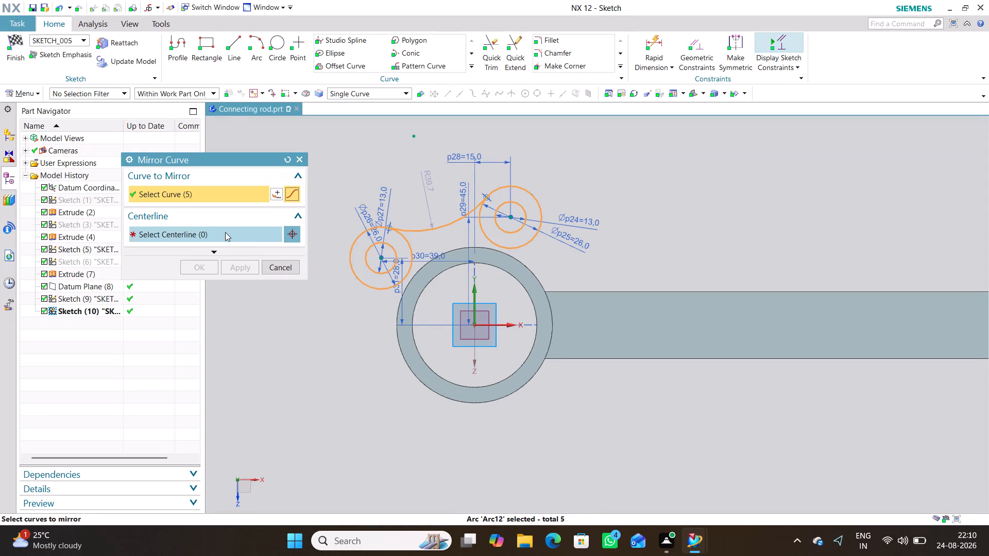
left_click(222, 234)
left_click(507, 326)
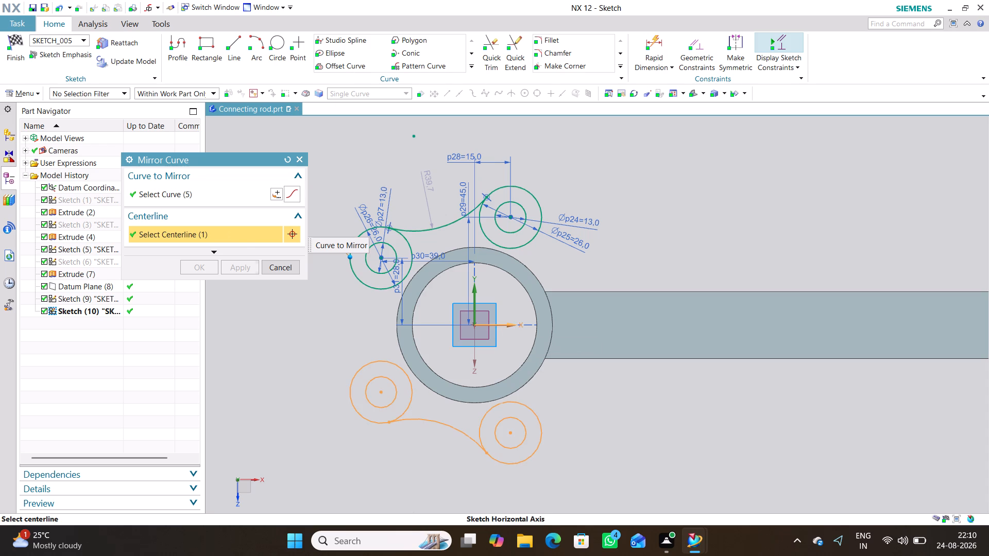
left_click(203, 266)
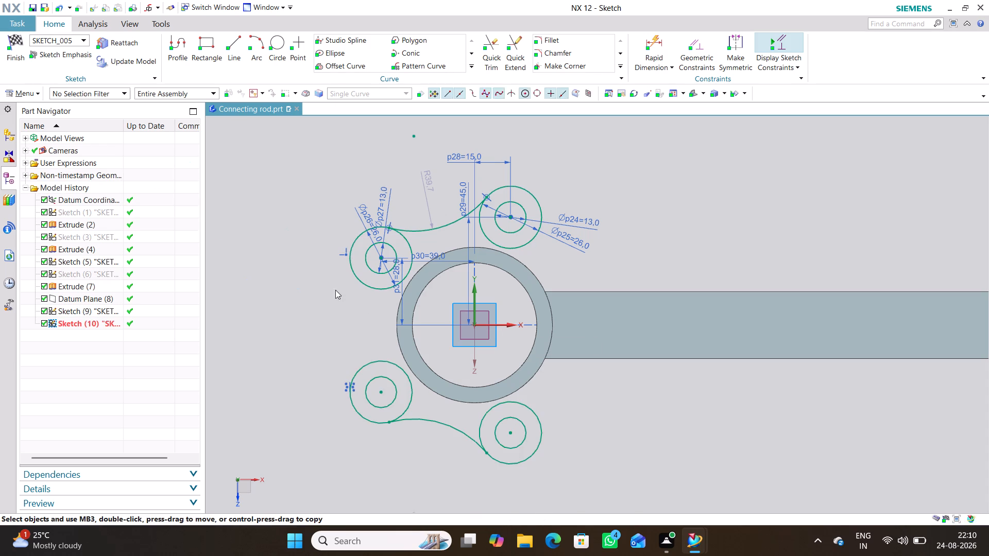
left_click(641, 252)
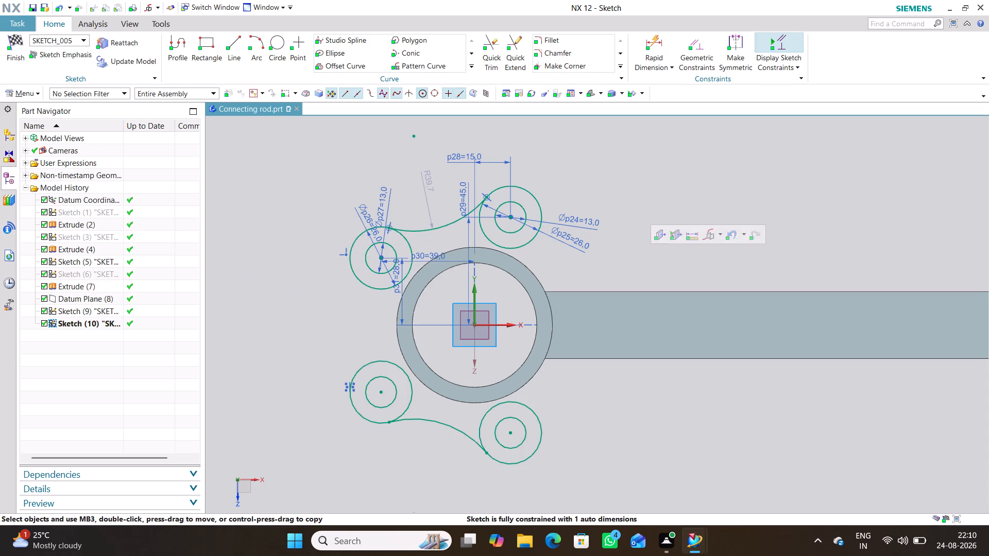
Sketch an arc of about 25.6 mm radius linking the two 26 mm circles farthest from the shank, bulging toward the large end.
left_click(263, 45)
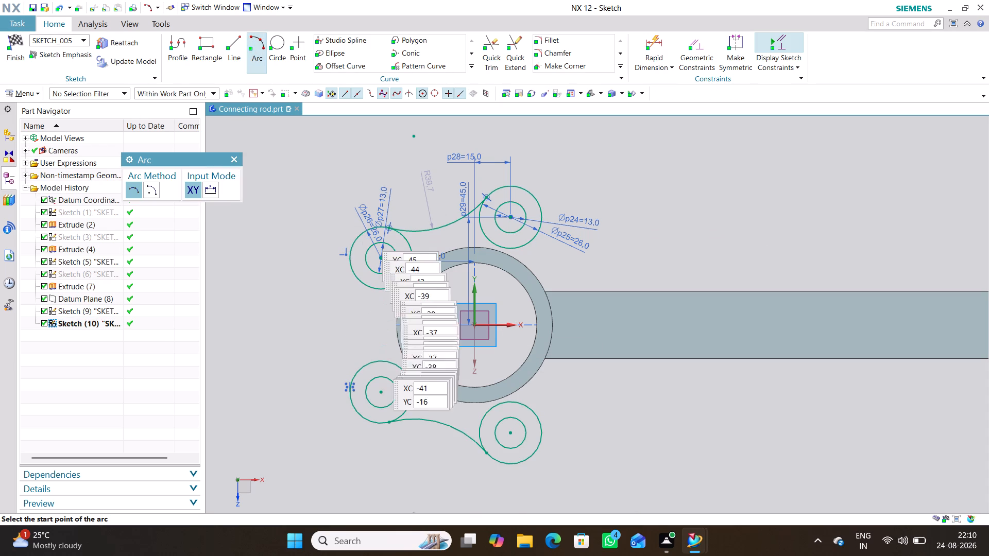
left_click(359, 368)
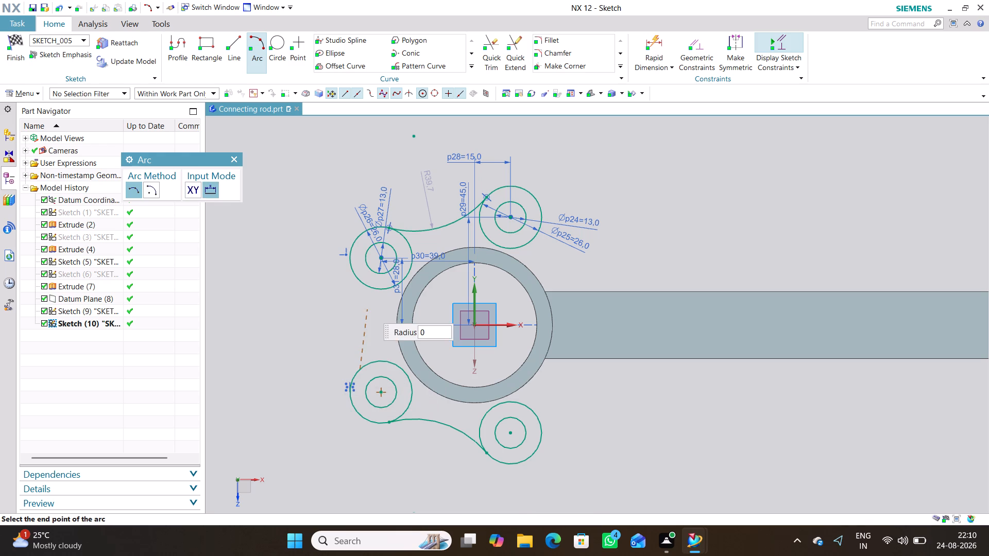
left_click(352, 275)
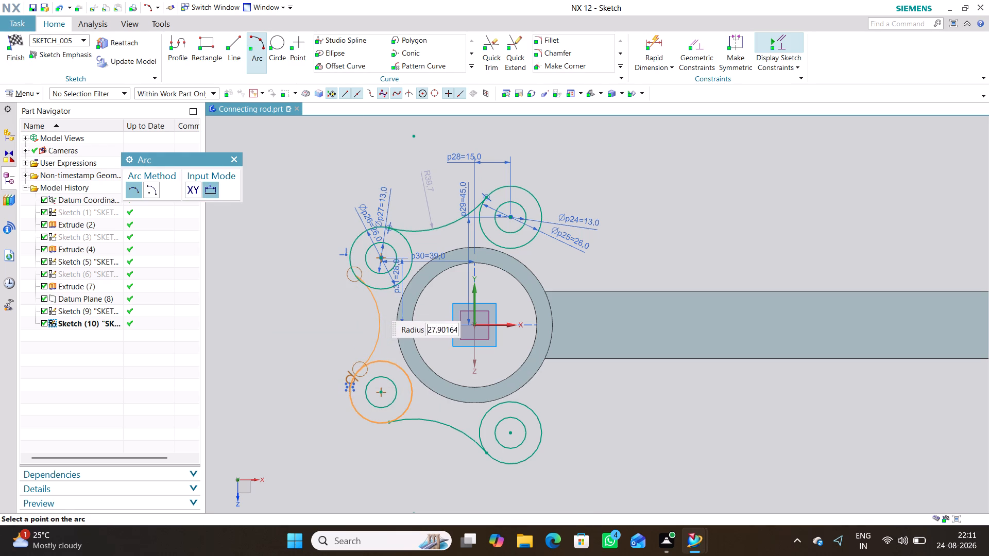
left_click(374, 304)
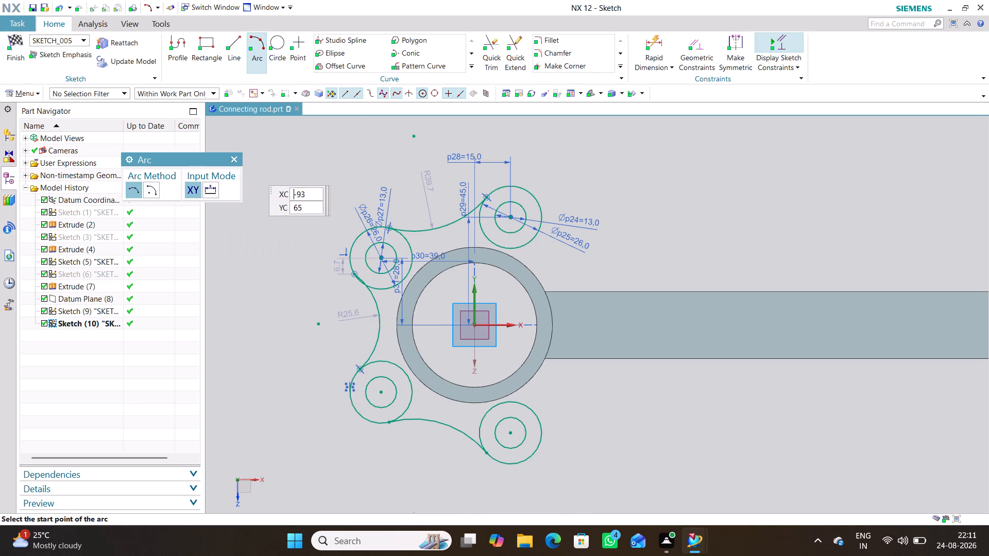
left_click(237, 160)
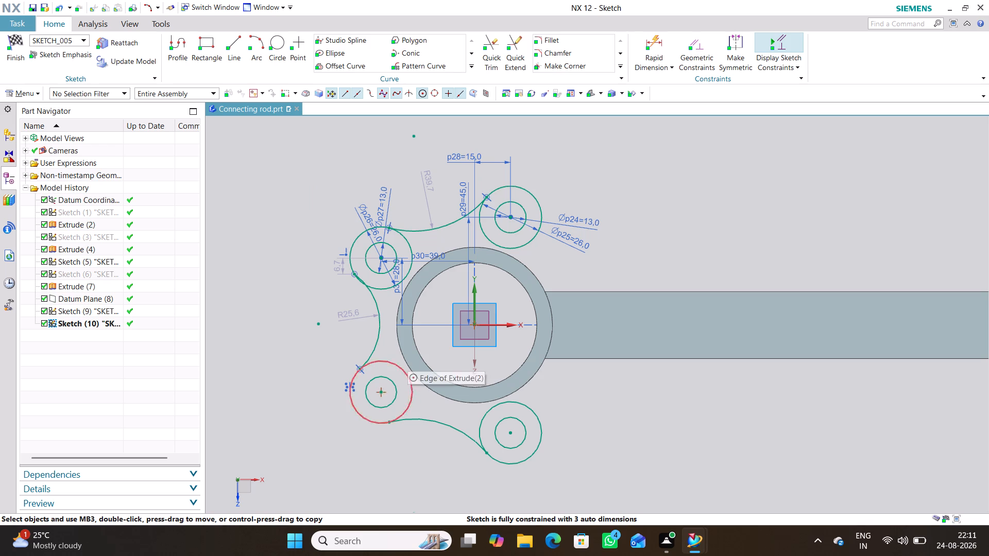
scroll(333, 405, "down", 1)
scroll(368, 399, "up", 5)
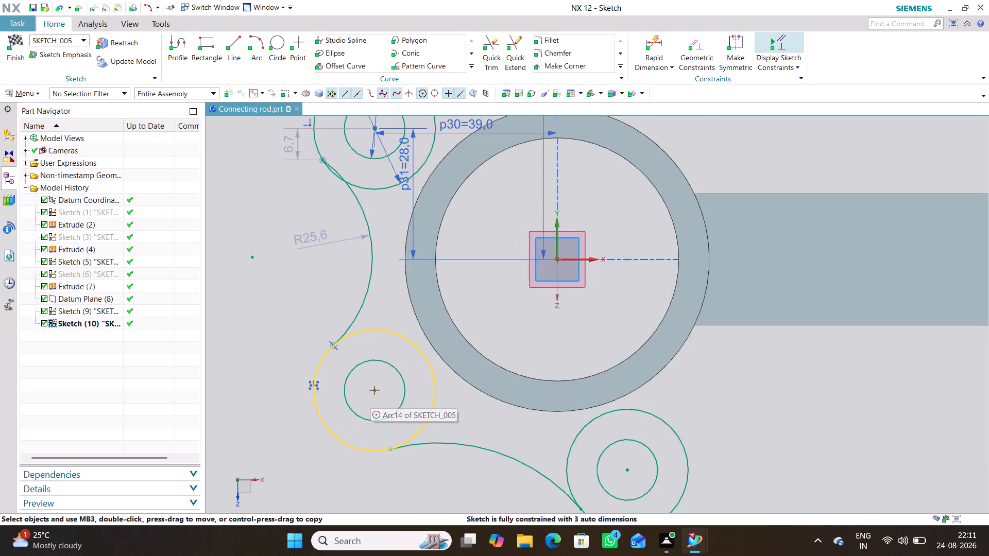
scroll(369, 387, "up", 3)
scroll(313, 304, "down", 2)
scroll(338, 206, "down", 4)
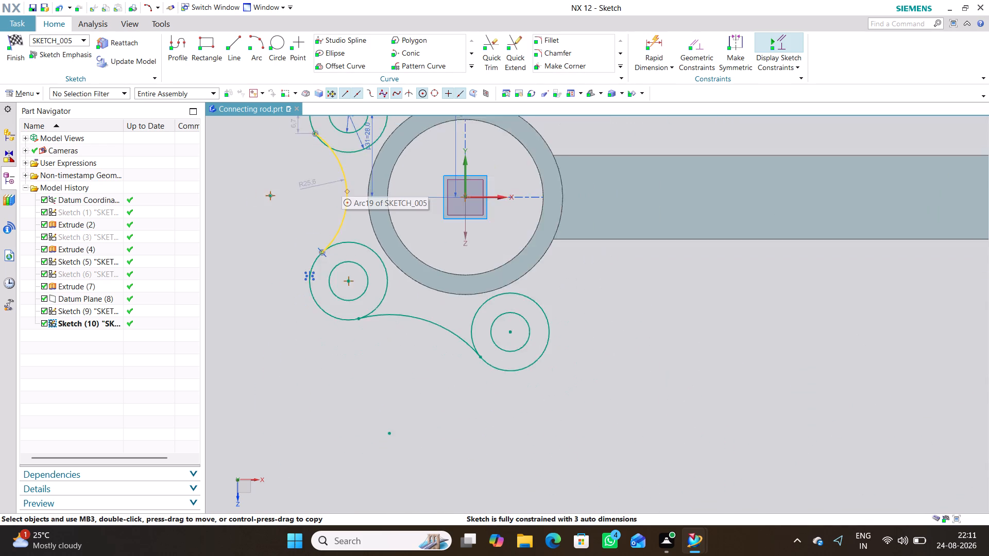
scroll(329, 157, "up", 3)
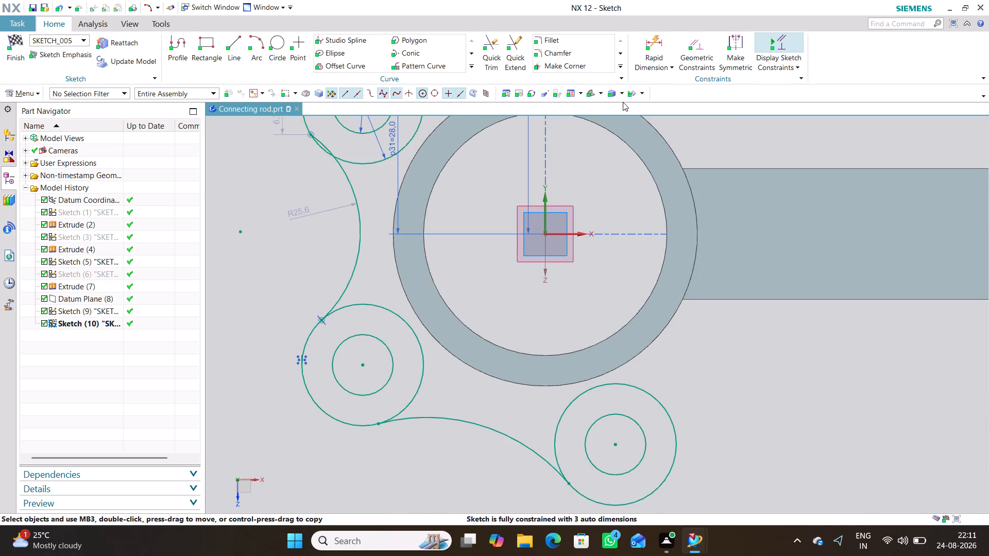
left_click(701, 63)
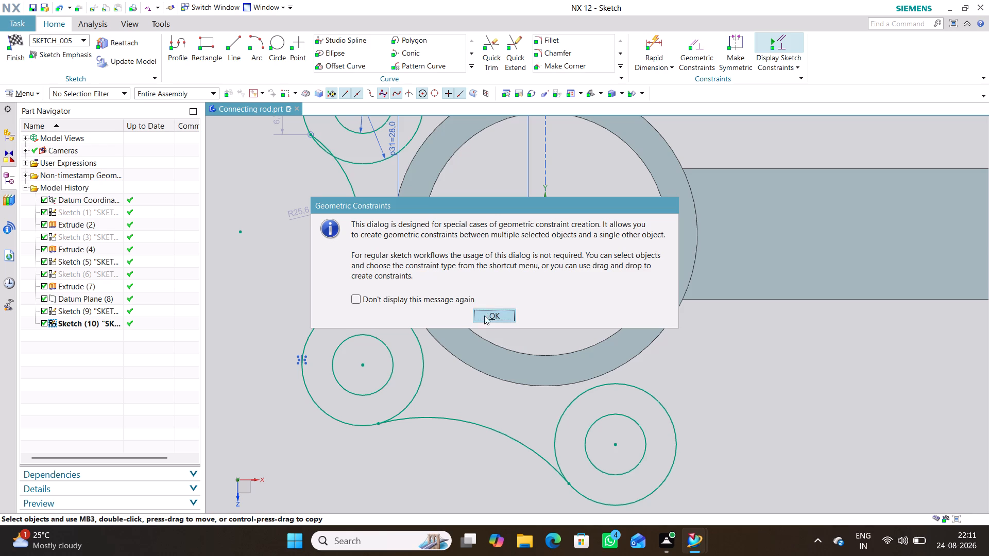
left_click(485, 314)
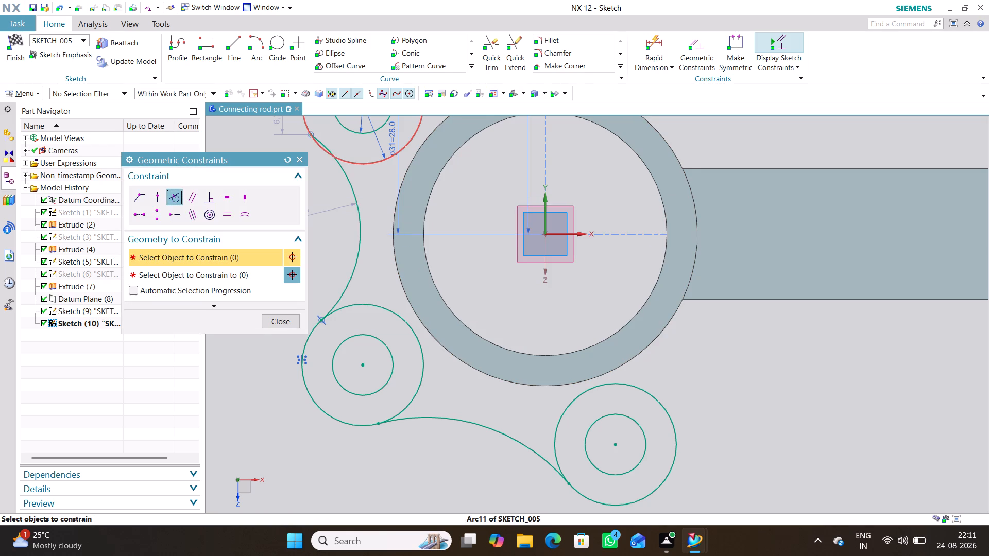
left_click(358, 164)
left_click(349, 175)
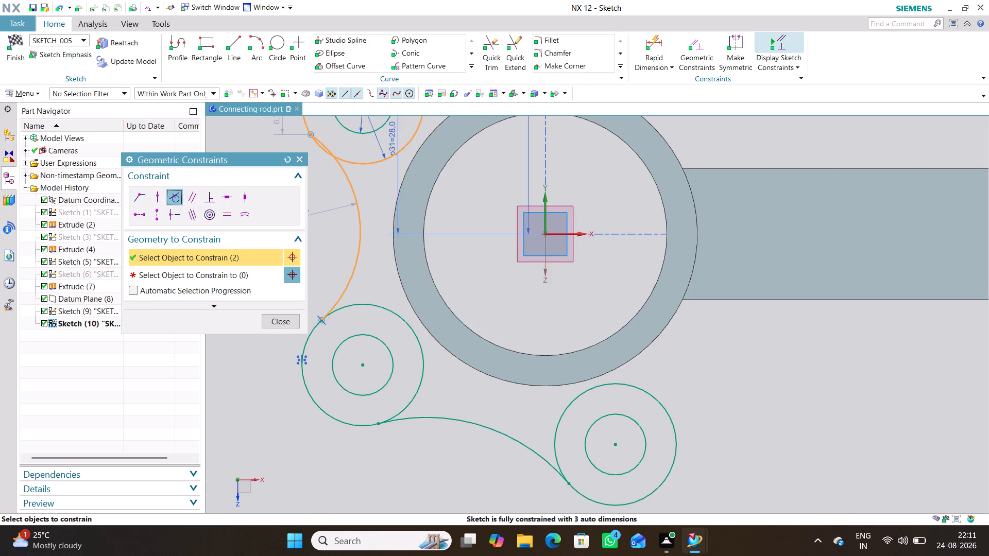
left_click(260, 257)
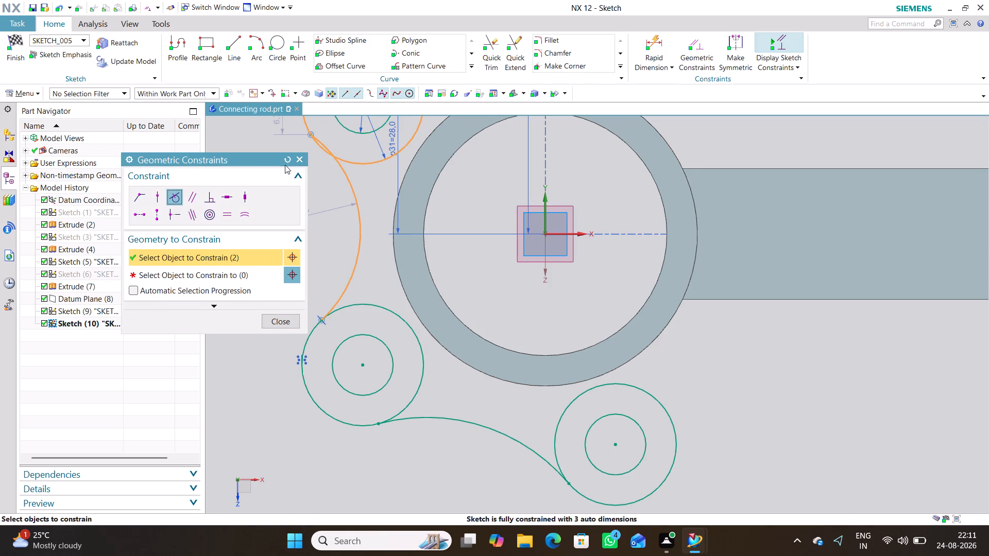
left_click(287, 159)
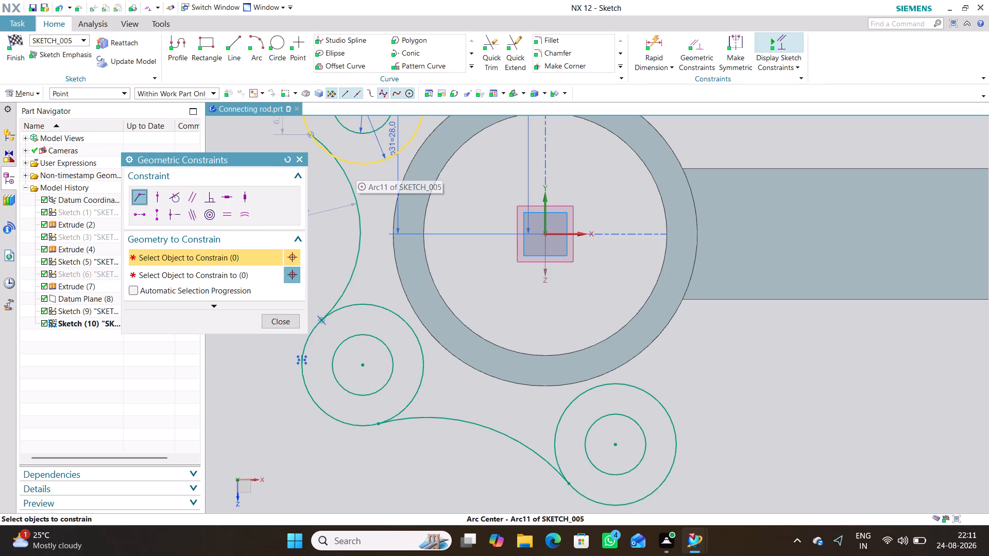
Try to apply a Coincident constraint between the original 26 mm circle farther from the shank and the new connecting arc.
left_click(356, 167)
middle_click(370, 189)
left_click(349, 177)
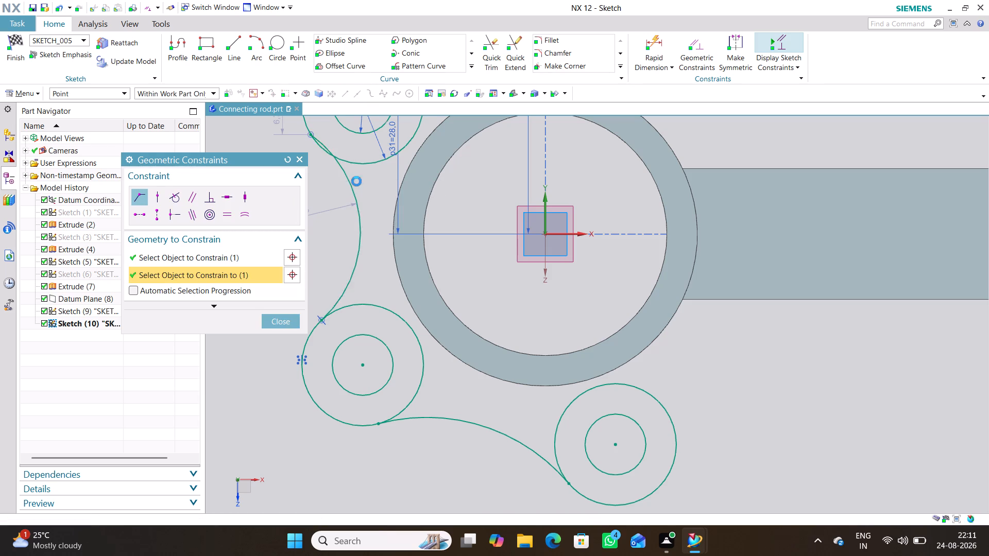
left_click(483, 298)
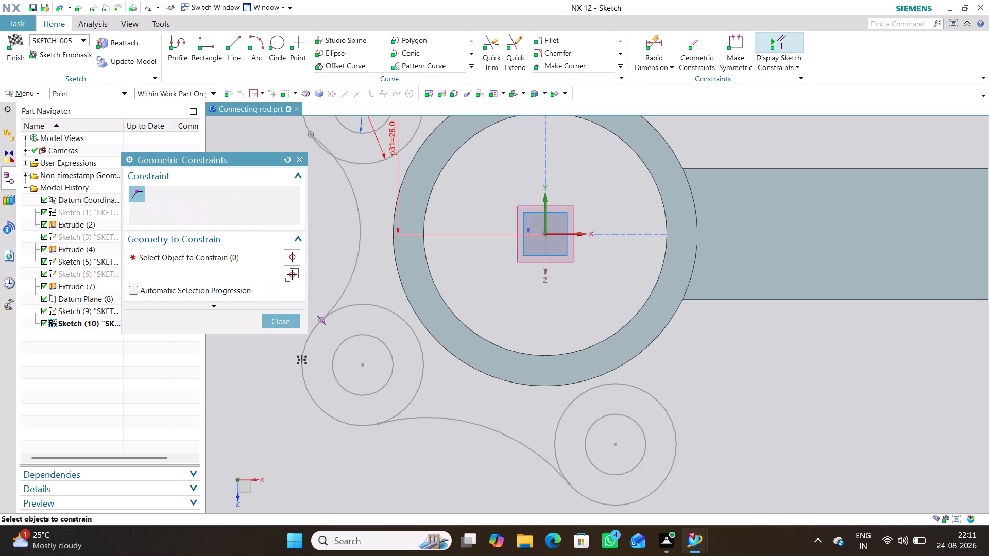
left_click(299, 162)
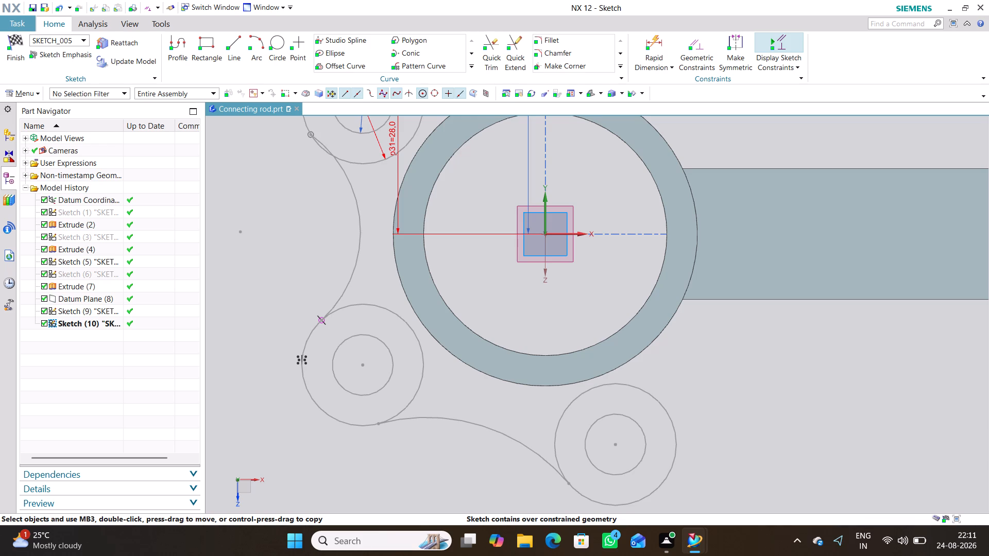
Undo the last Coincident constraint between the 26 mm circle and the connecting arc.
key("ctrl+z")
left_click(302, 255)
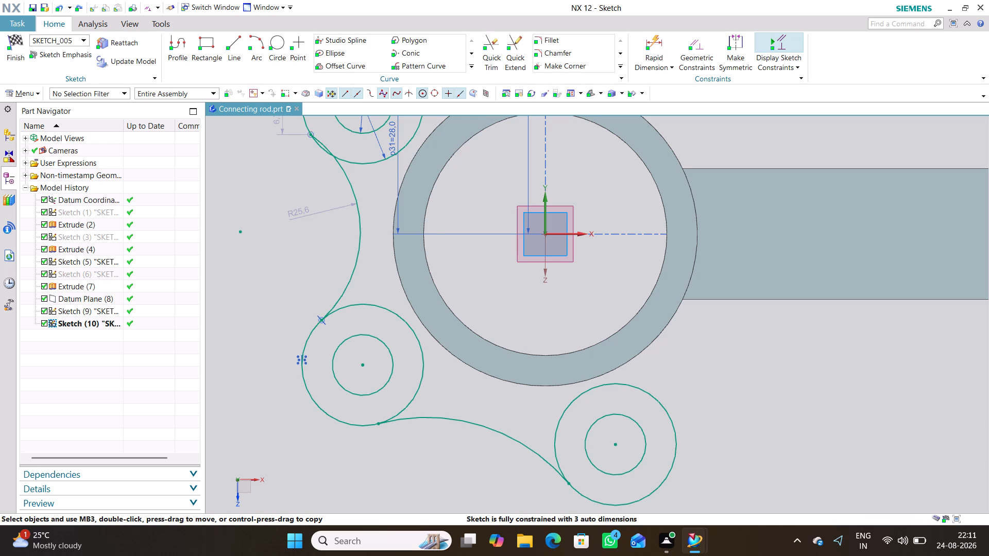
Set the radius of the arc linking the two 26 mm circles farthest from the shank to 72 mm.
left_click_drag(345, 174, 335, 189)
double_click(300, 213)
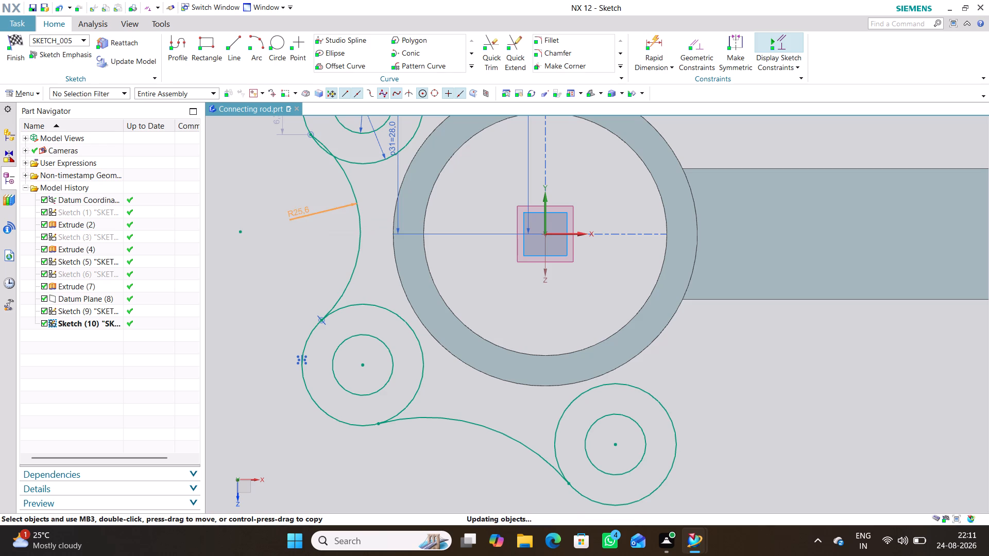
type("72")
key("Return")
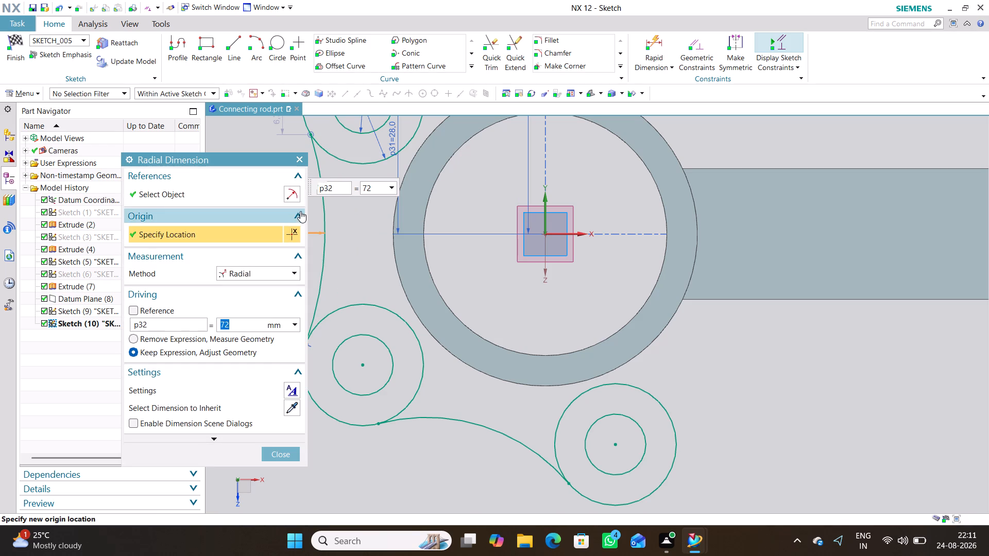
left_click(277, 451)
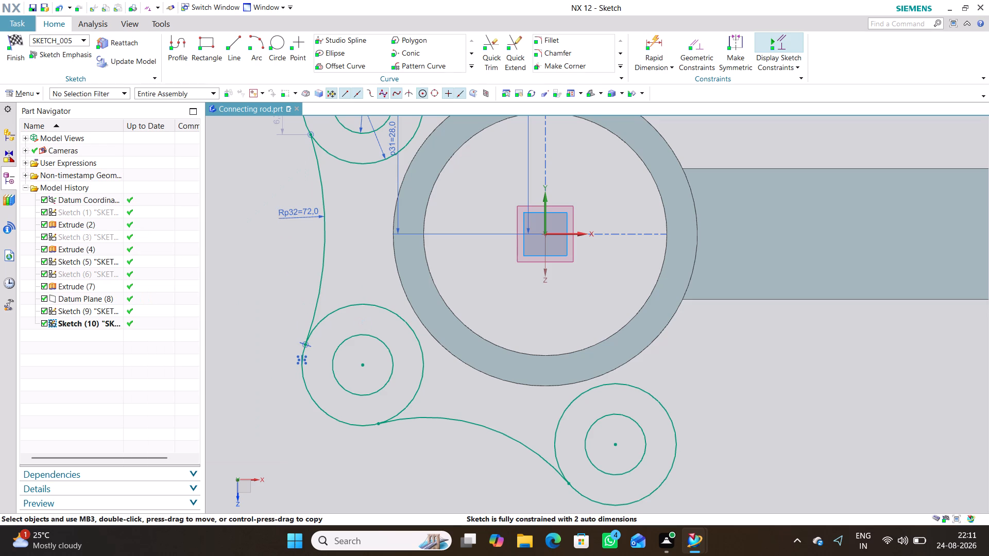
Set the radius of the arc connecting the original pair of 26 mm circles to 72 mm.
scroll(348, 282, "up", 1)
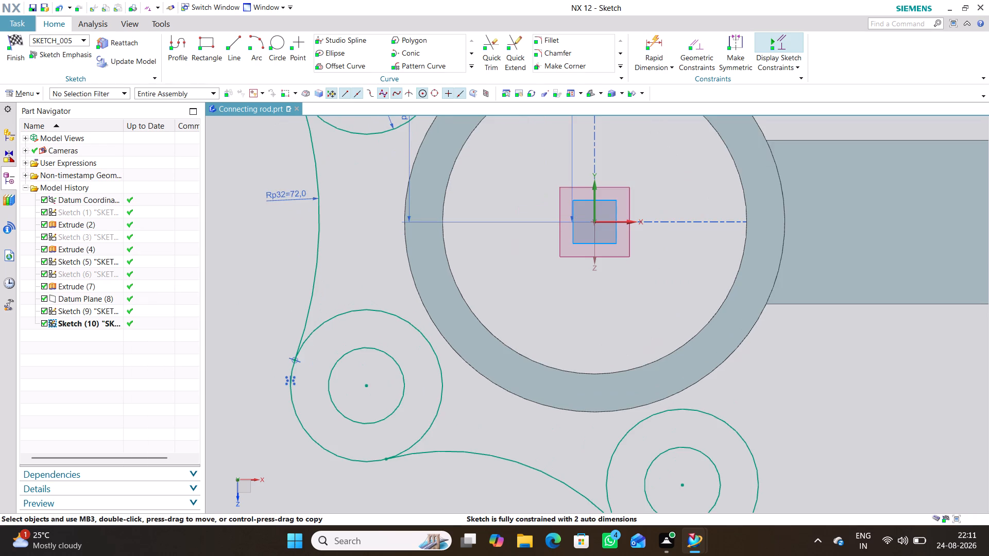
scroll(349, 279, "down", 2)
scroll(459, 422, "down", 1)
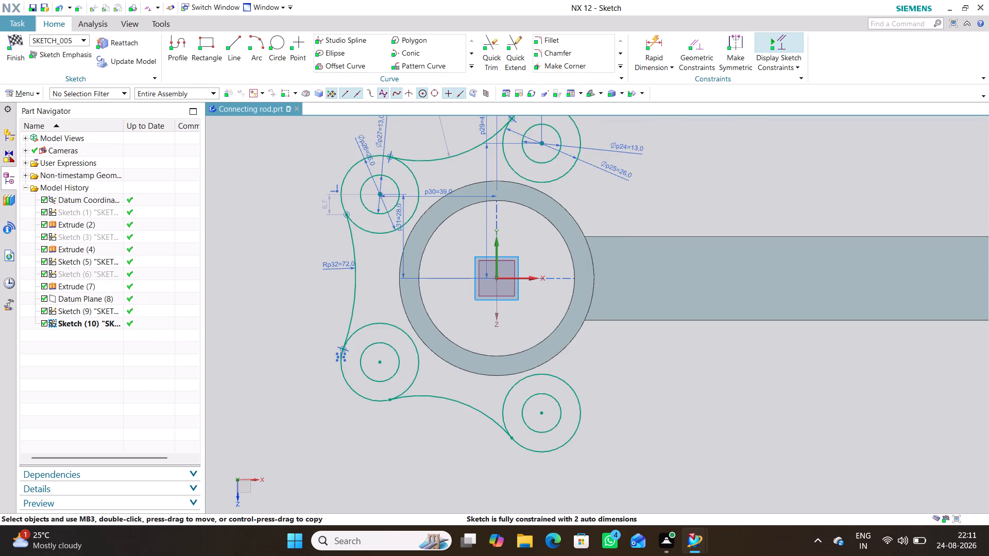
scroll(476, 148, "up", 1)
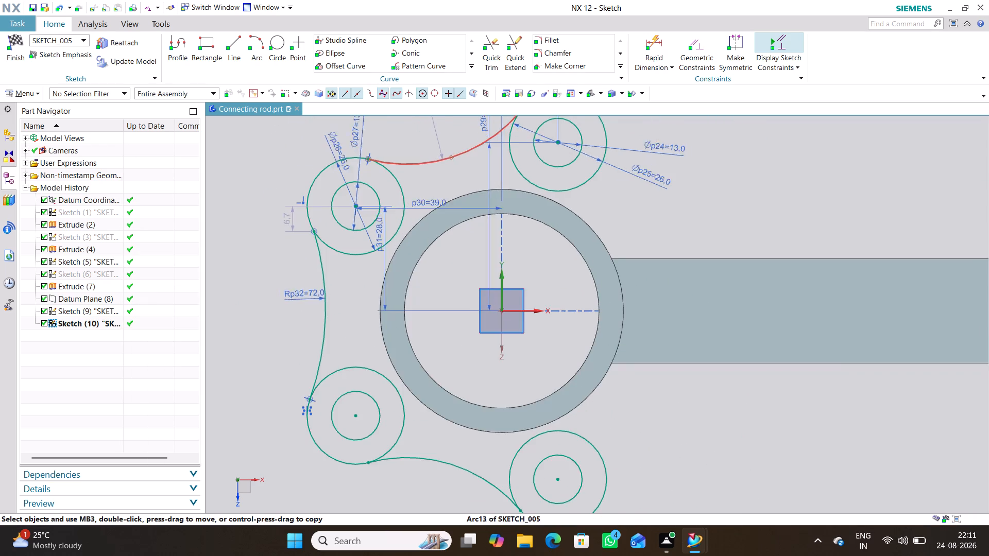
scroll(478, 153, "down", 6)
middle_click_drag(551, 138, 511, 235)
right_click_drag(551, 139, 511, 235)
scroll(444, 225, "up", 8)
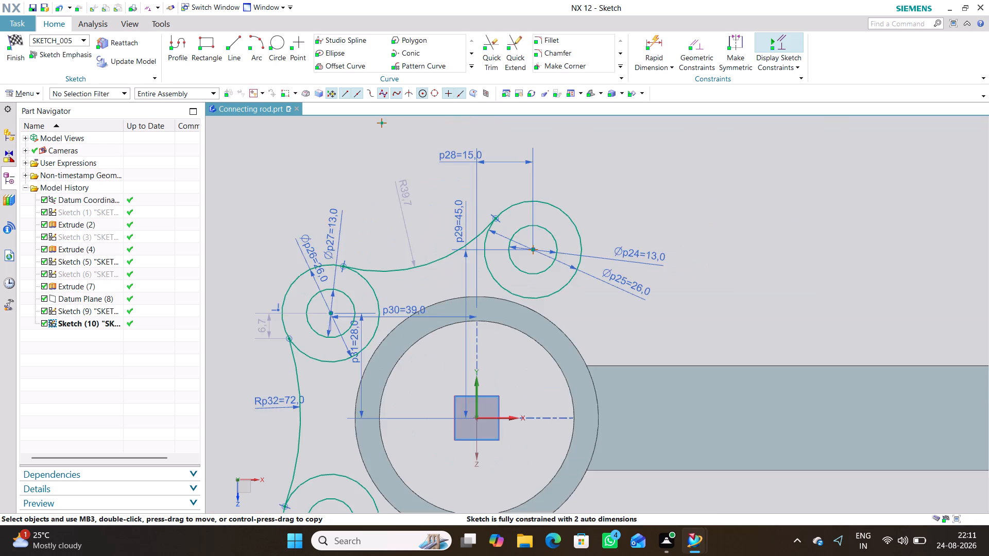
double_click(399, 187)
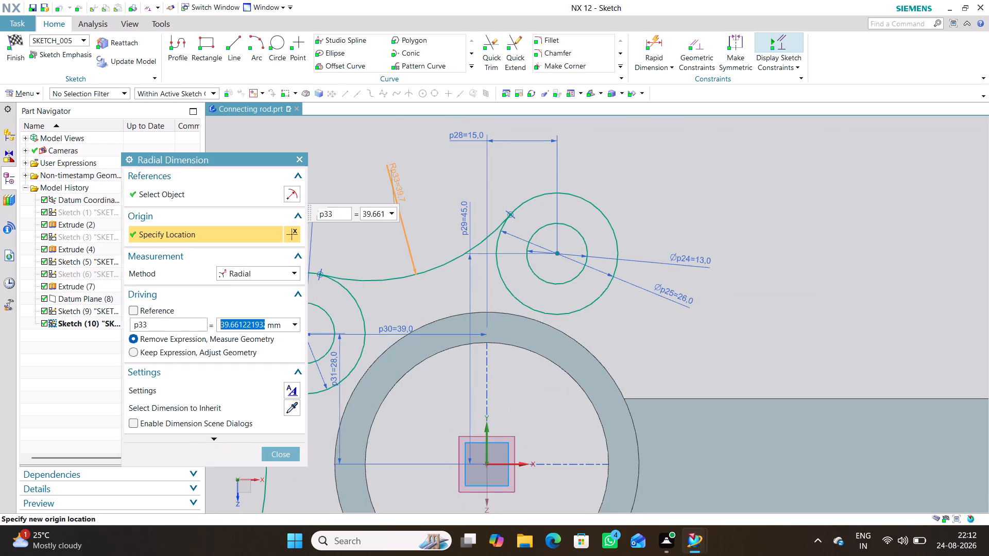
type("72")
key("Return")
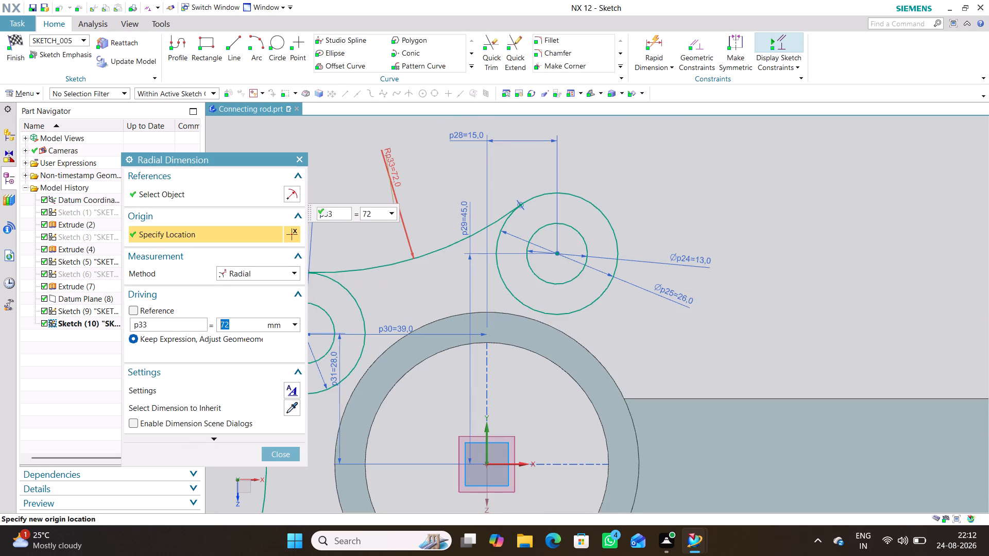
left_click(280, 455)
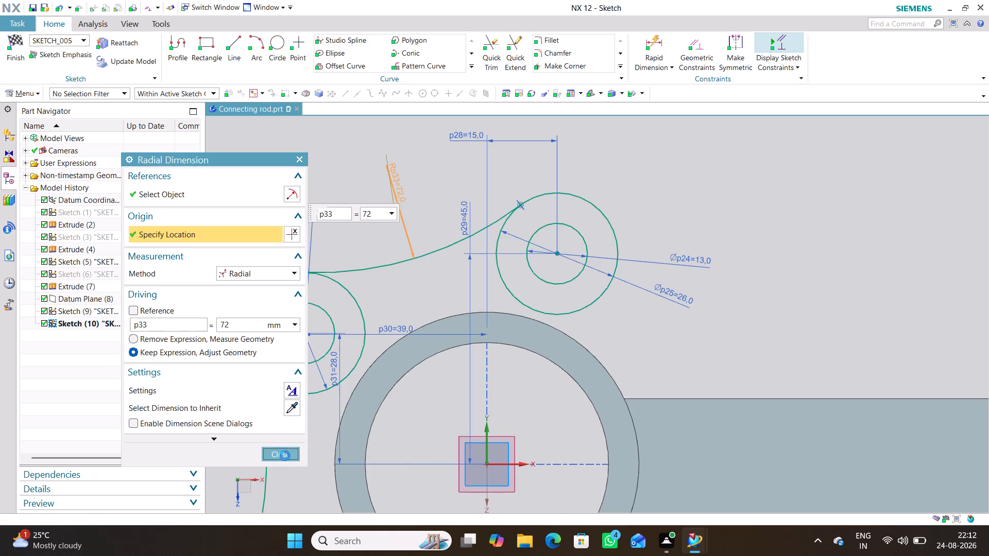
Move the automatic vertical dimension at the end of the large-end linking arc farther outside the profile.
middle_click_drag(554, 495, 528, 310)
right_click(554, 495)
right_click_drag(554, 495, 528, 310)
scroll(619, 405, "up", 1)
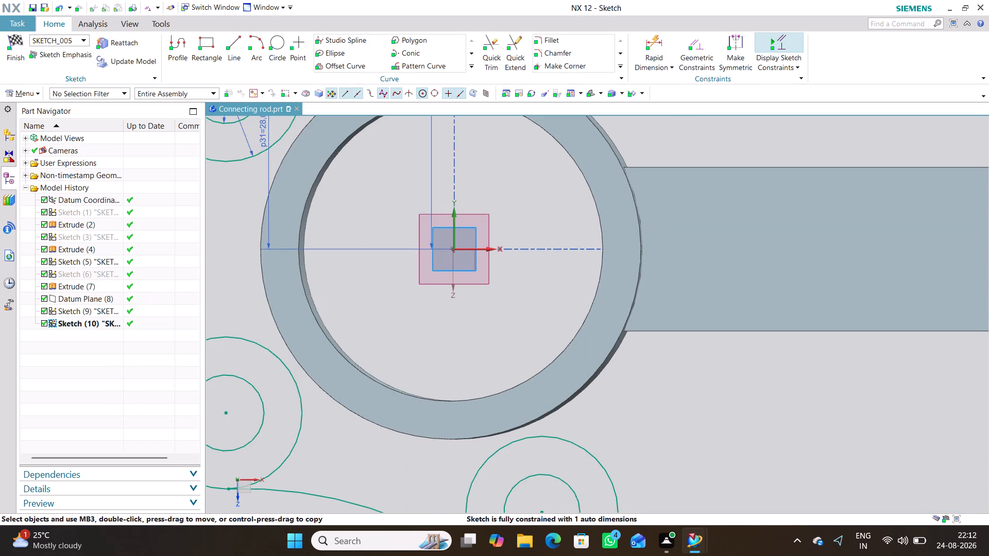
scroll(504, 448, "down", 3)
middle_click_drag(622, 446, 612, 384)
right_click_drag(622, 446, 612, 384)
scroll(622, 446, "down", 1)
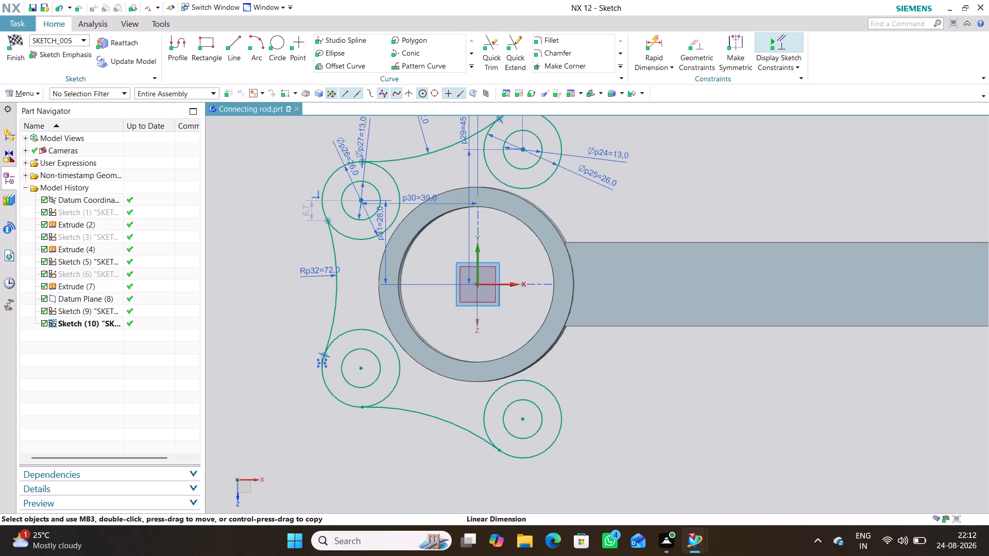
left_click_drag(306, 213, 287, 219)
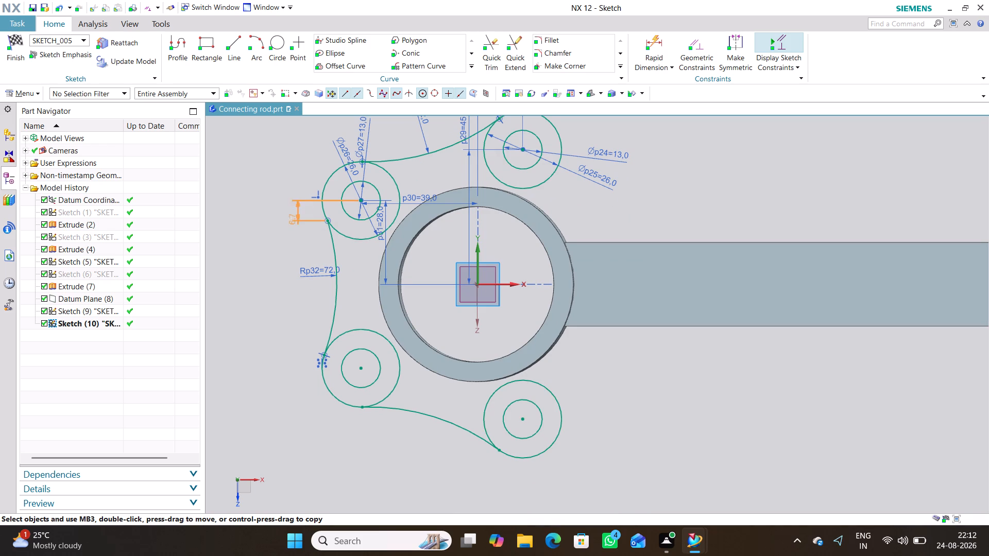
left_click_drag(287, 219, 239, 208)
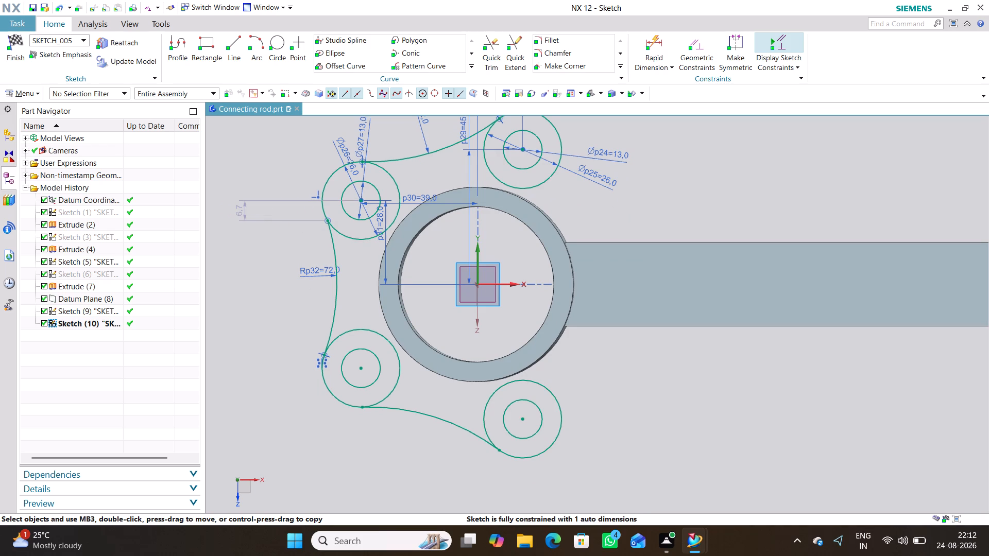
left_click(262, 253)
Make the large-end linking arc tangent to the original 26 mm circle farther from the shank.
left_click(698, 63)
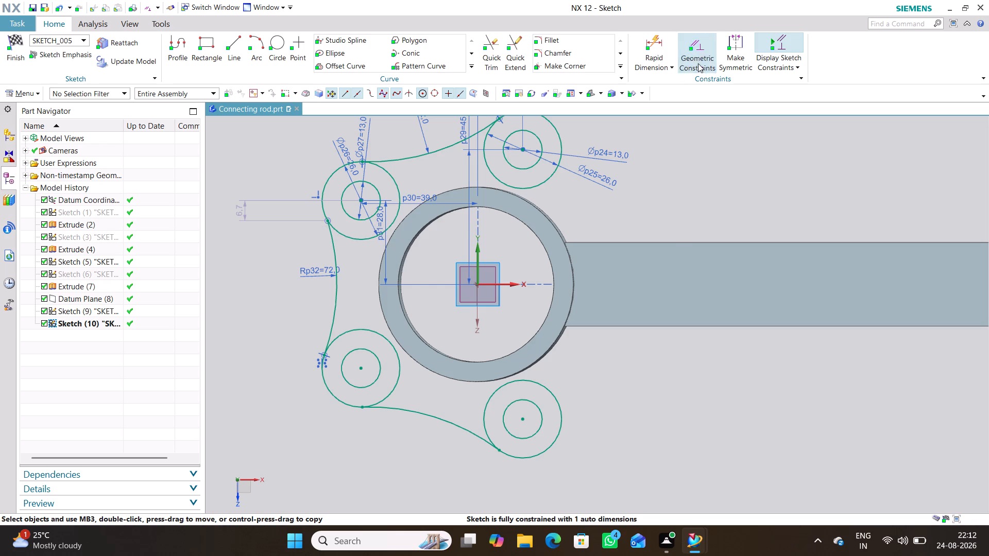
left_click(500, 312)
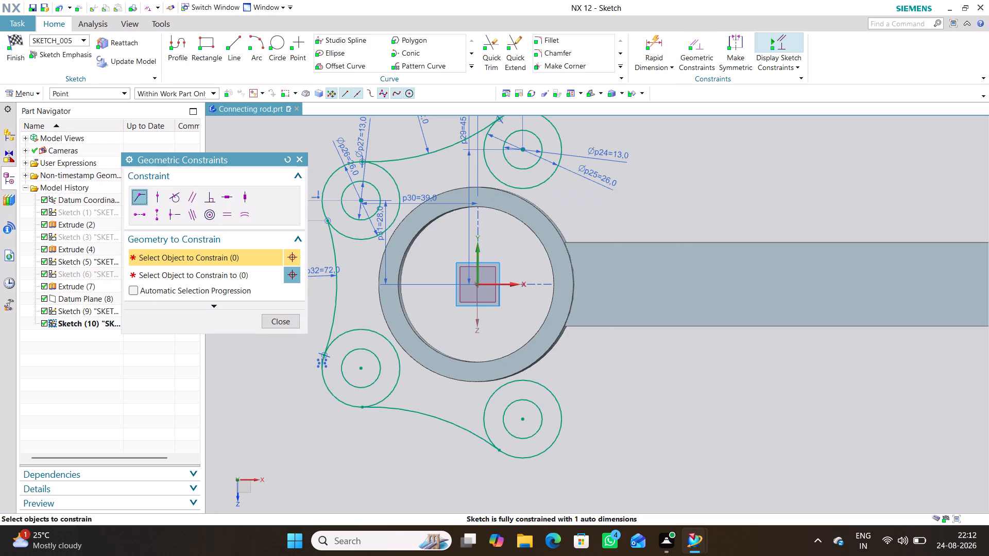
left_click(178, 195)
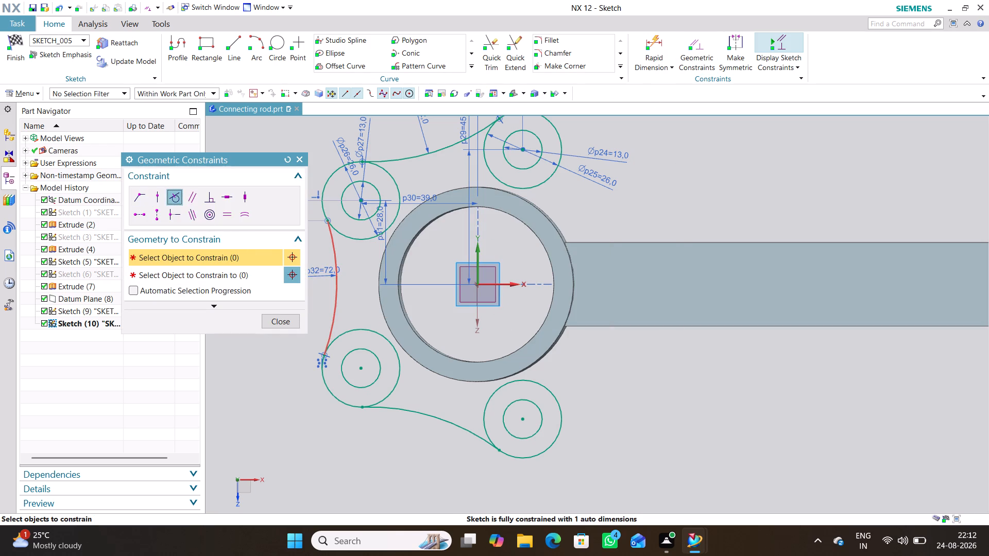
left_click(333, 246)
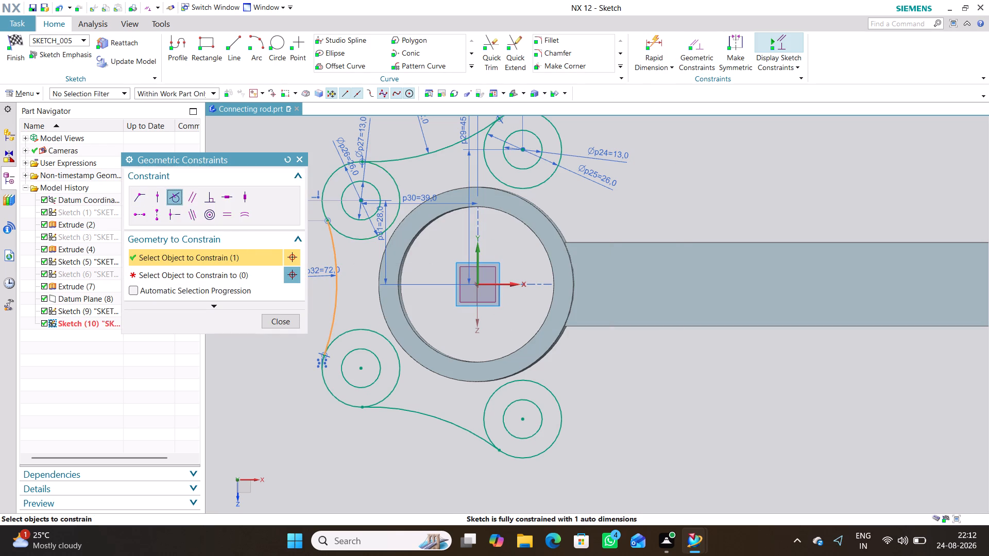
middle_click(357, 272)
left_click(350, 236)
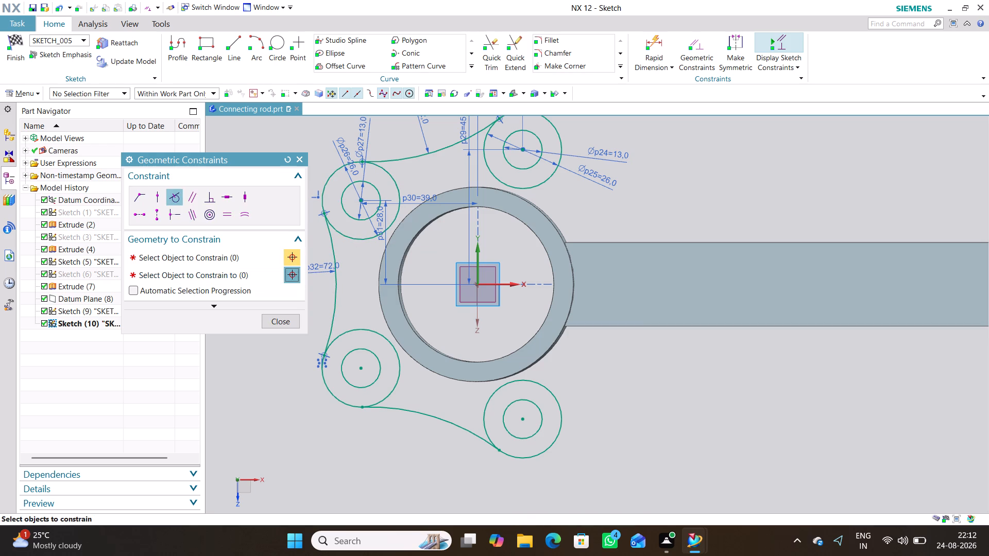
left_click(279, 322)
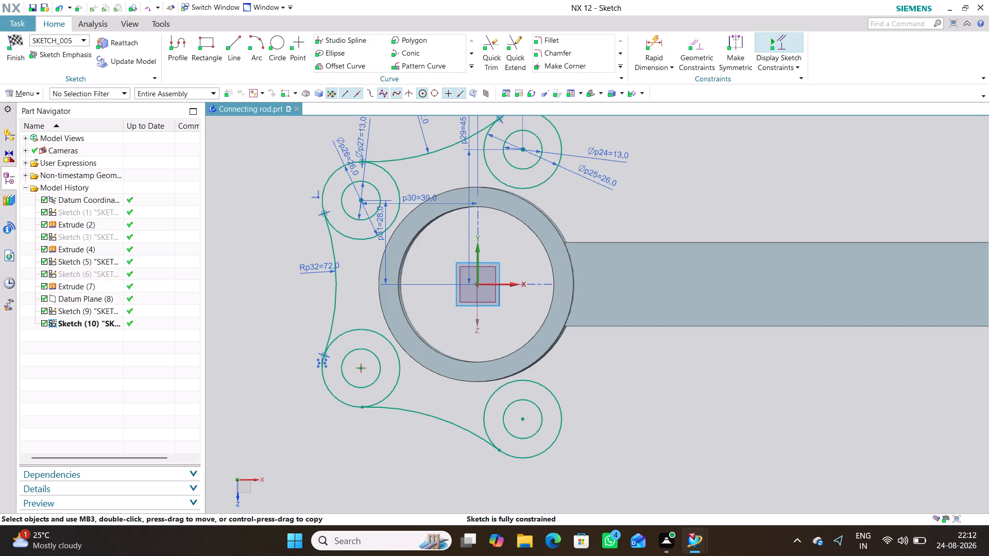
Trim the inner portion of the original 26 mm circle farther from the shank, between its two connecting arcs.
left_click(487, 53)
left_click(359, 240)
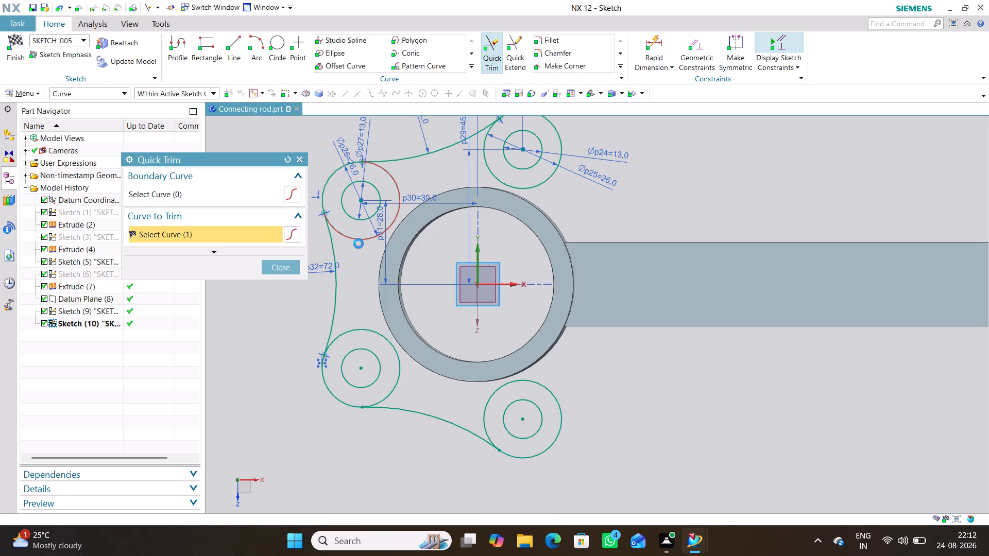
left_click(280, 266)
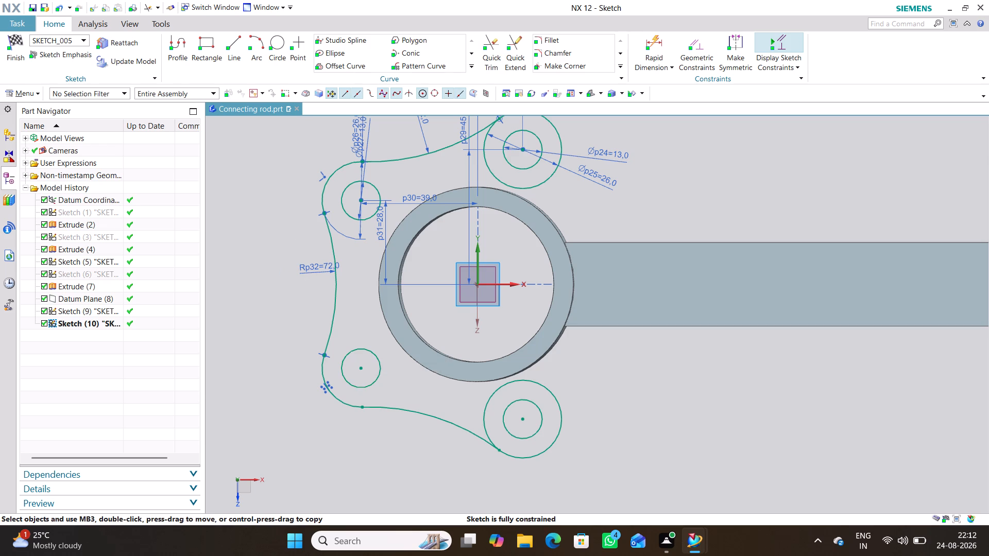
Project the two long straight edges of the shank into the sketch.
middle_click_drag(698, 393, 696, 394)
right_click_drag(698, 393, 696, 394)
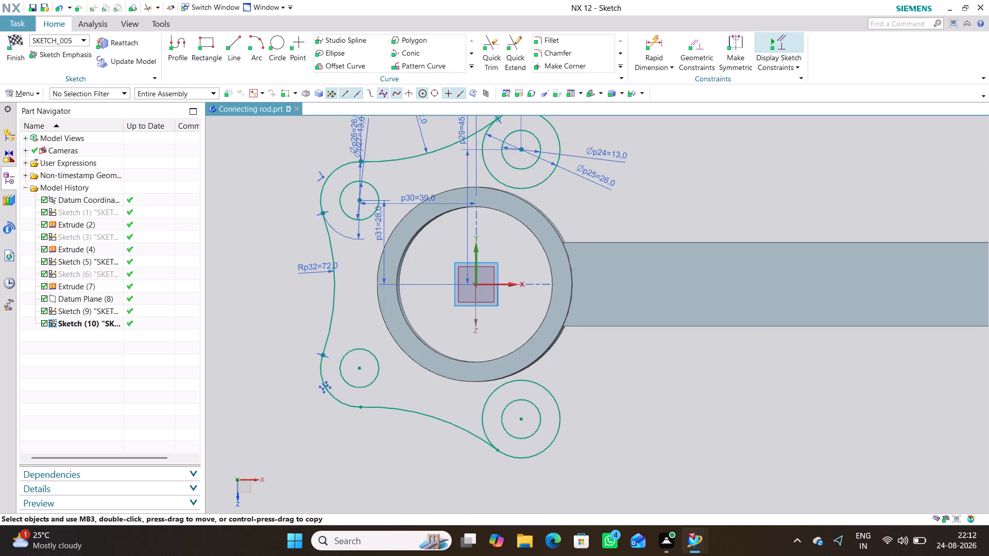
right_click_drag(696, 394, 646, 401)
middle_click_drag(696, 394, 646, 401)
scroll(619, 412, "up", 1)
scroll(615, 407, "down", 2)
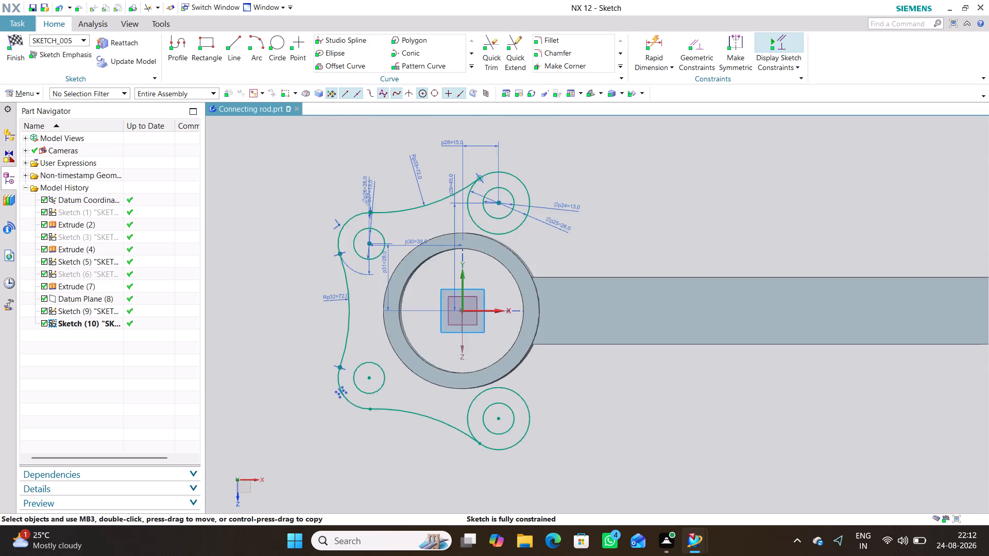
scroll(615, 406, "down", 1)
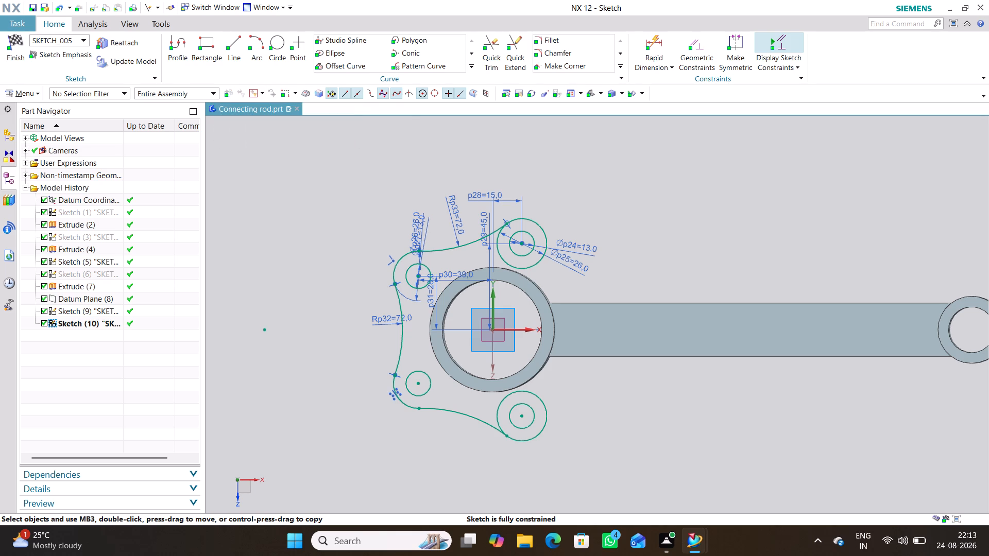
left_click(683, 303)
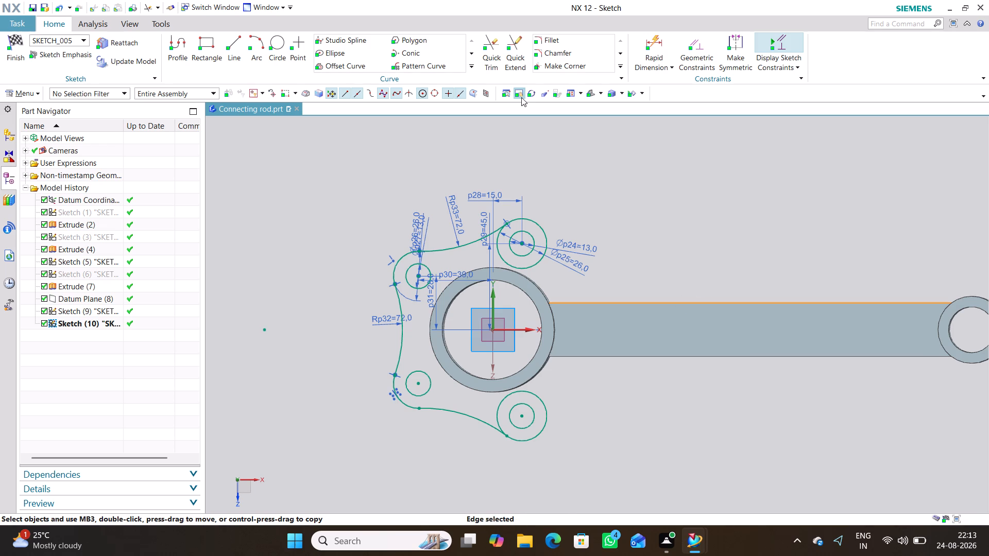
left_click(474, 68)
left_click(442, 94)
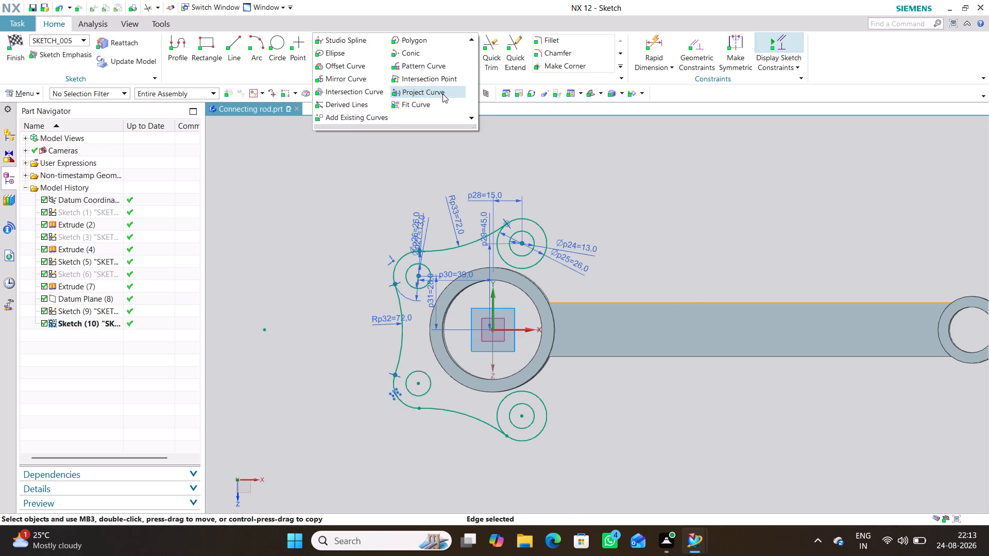
left_click(640, 359)
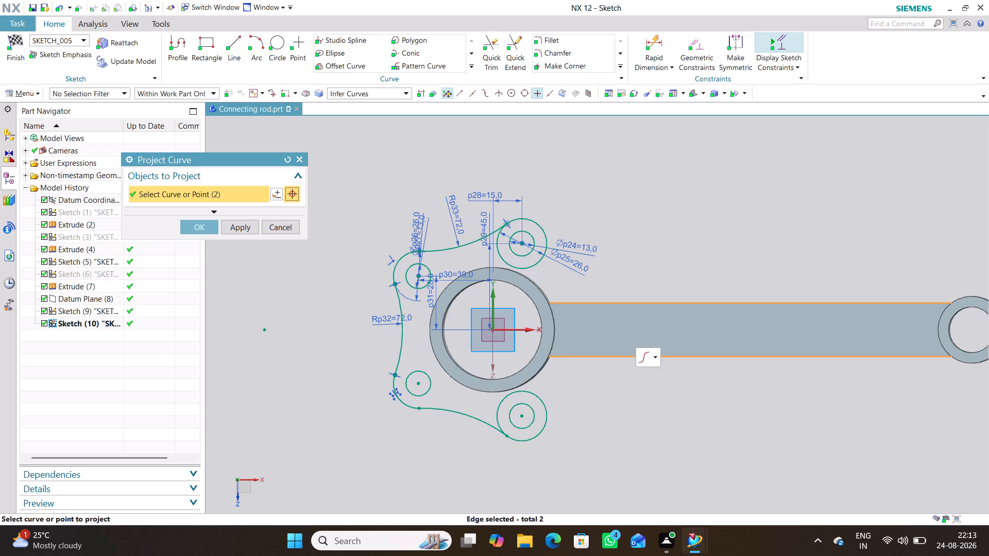
left_click(208, 225)
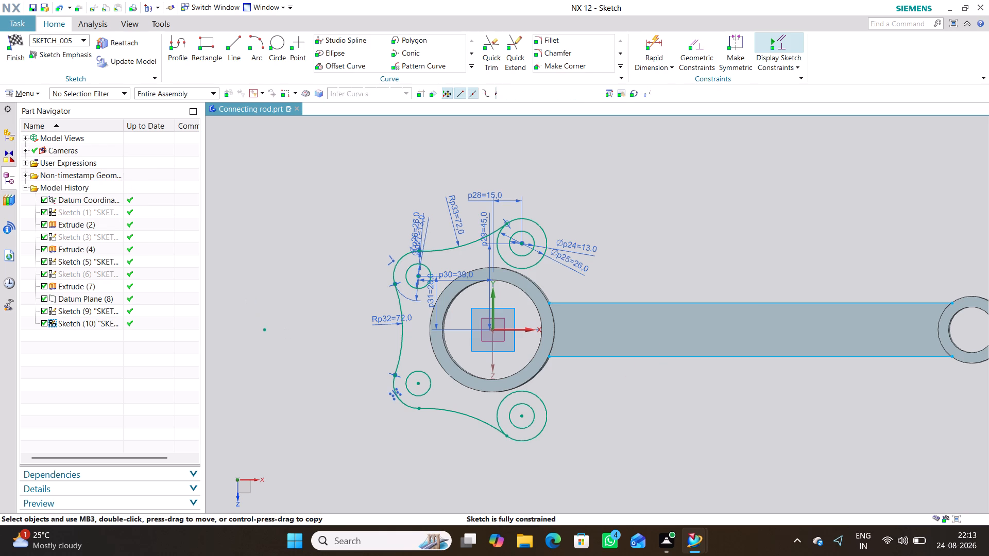
Sketch a three-point arc of about 48.9 mm radius from the 26 mm circle nearest the shank to the shank's adjacent projected edge.
left_click(295, 334)
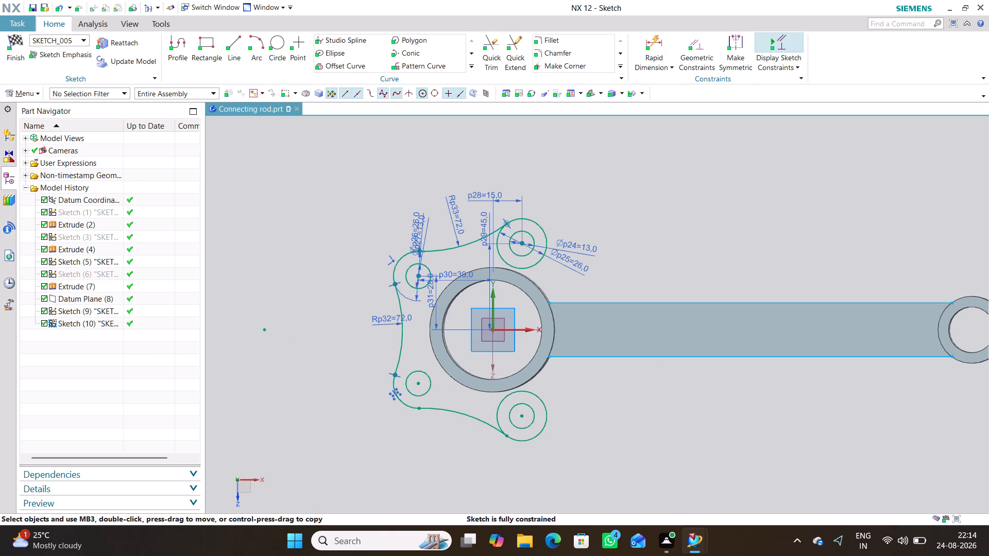
left_click(263, 47)
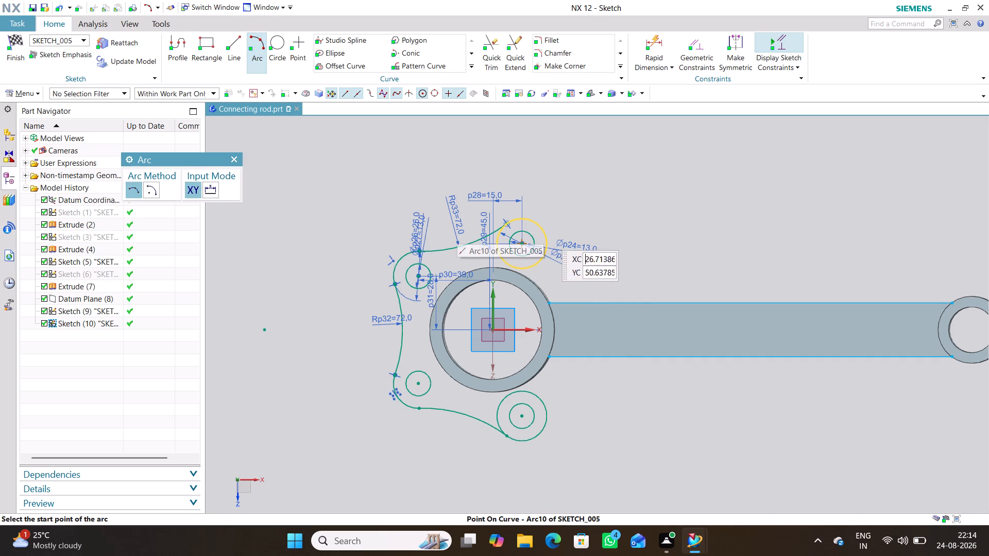
left_click(546, 236)
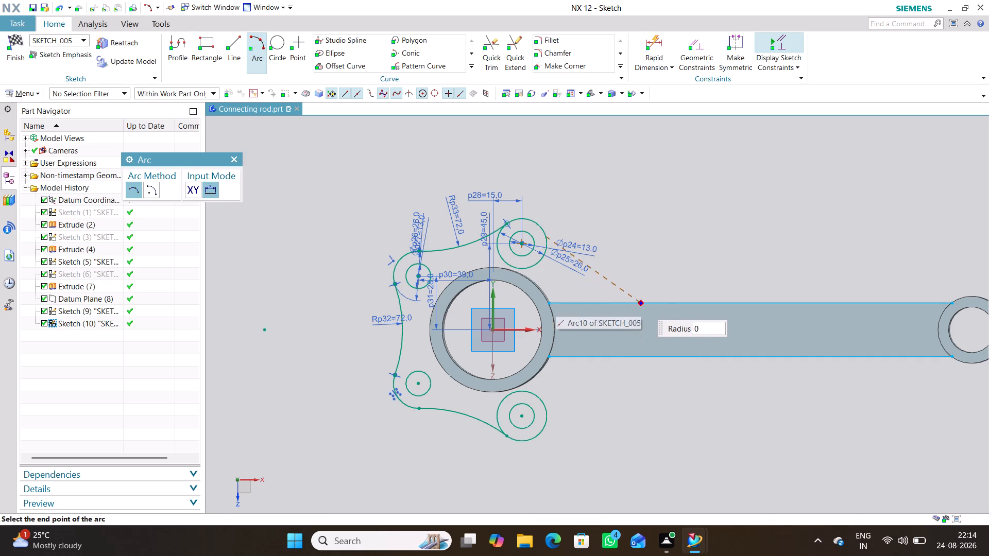
left_click(641, 303)
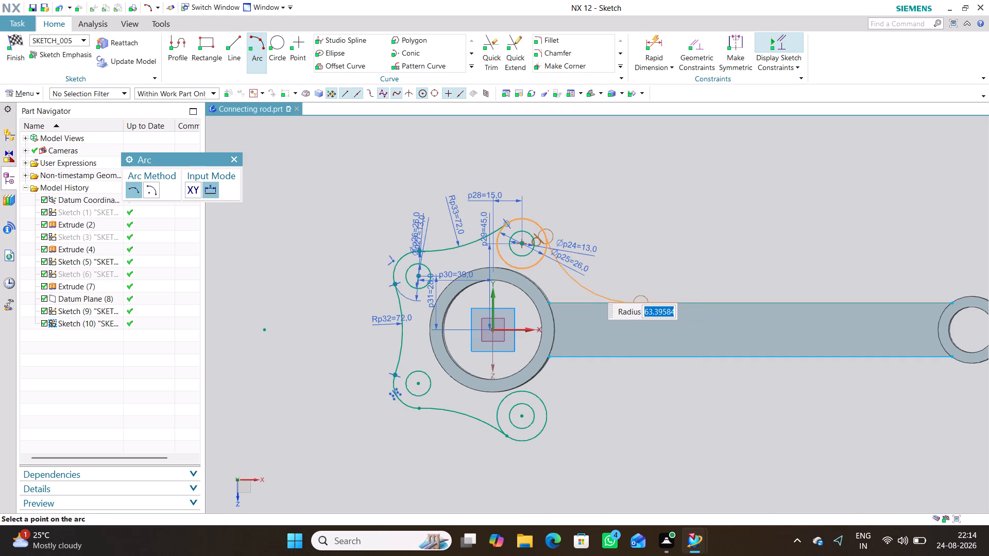
left_click(591, 285)
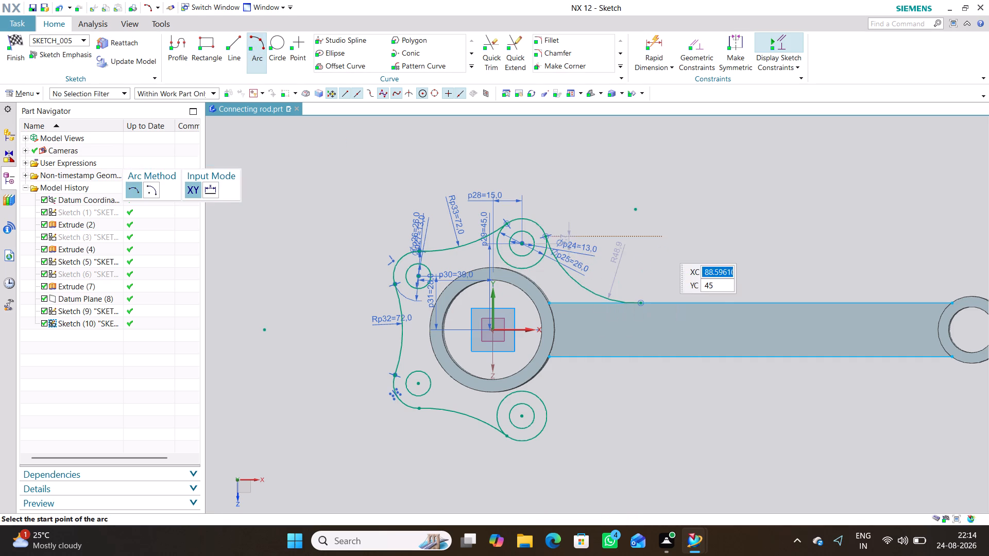
left_click(233, 157)
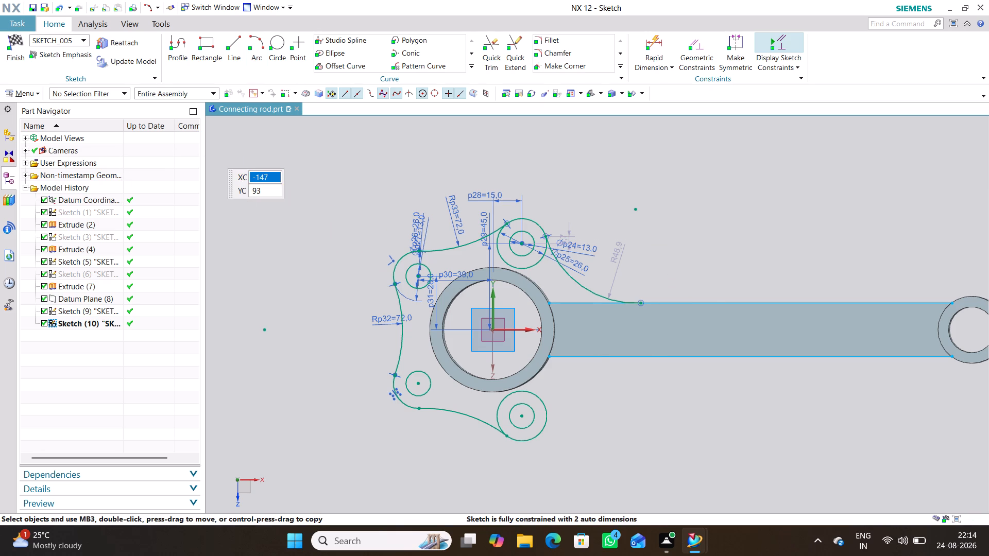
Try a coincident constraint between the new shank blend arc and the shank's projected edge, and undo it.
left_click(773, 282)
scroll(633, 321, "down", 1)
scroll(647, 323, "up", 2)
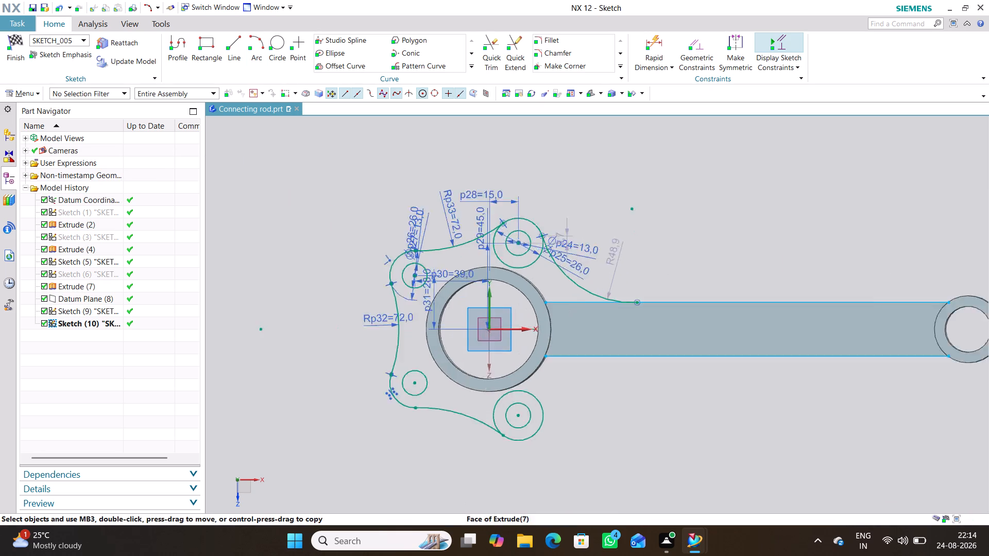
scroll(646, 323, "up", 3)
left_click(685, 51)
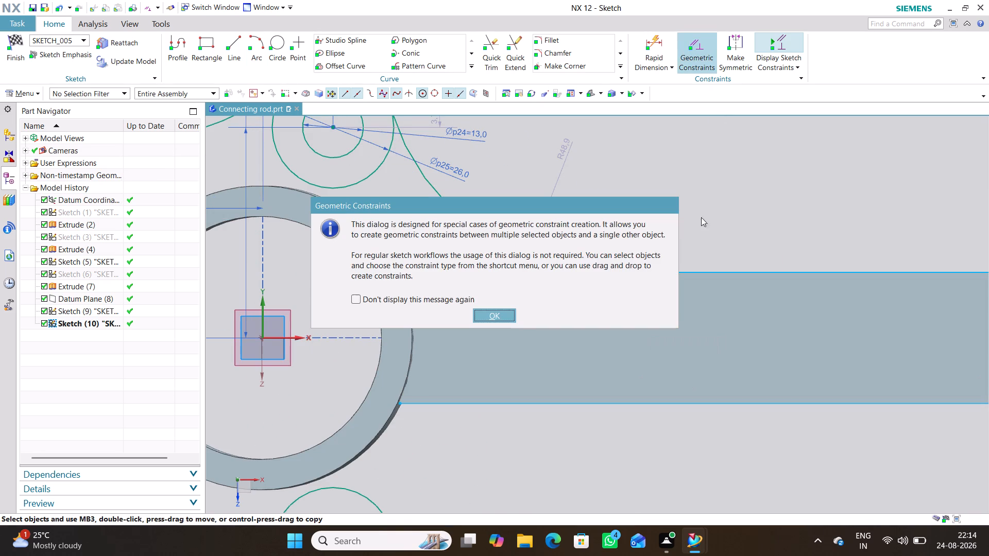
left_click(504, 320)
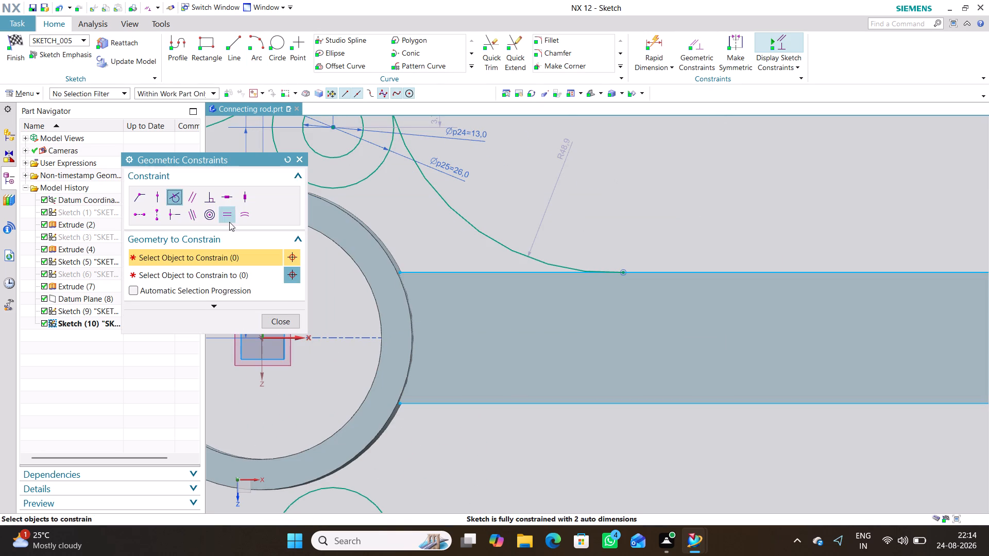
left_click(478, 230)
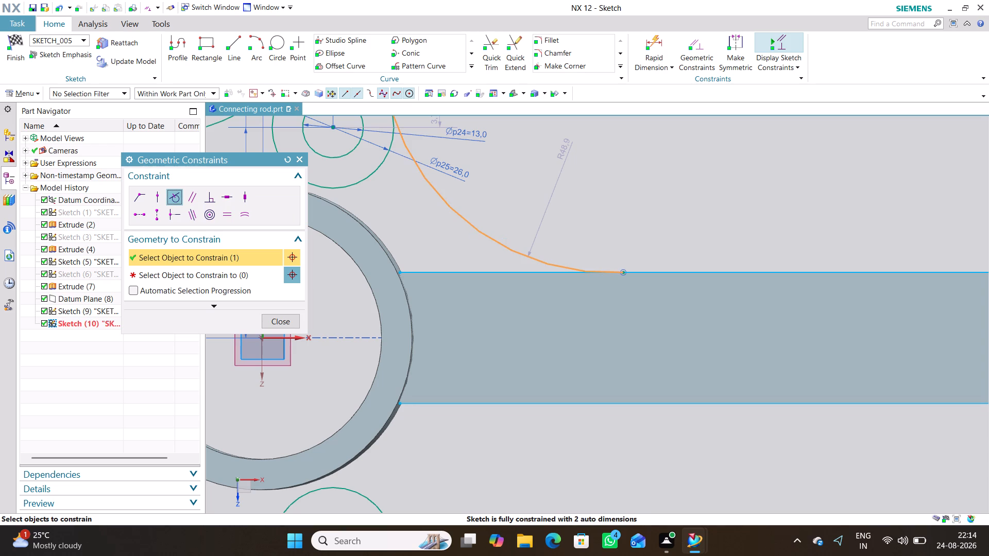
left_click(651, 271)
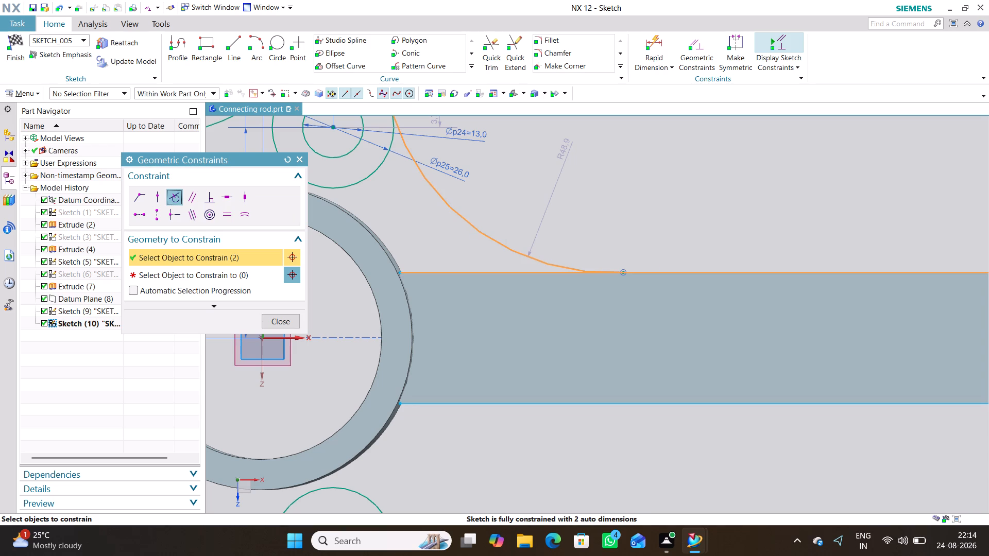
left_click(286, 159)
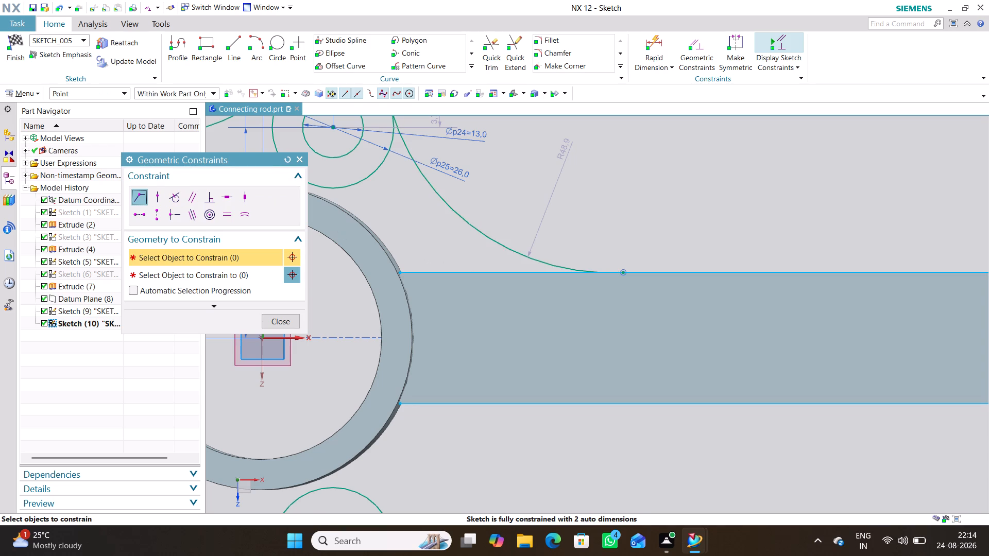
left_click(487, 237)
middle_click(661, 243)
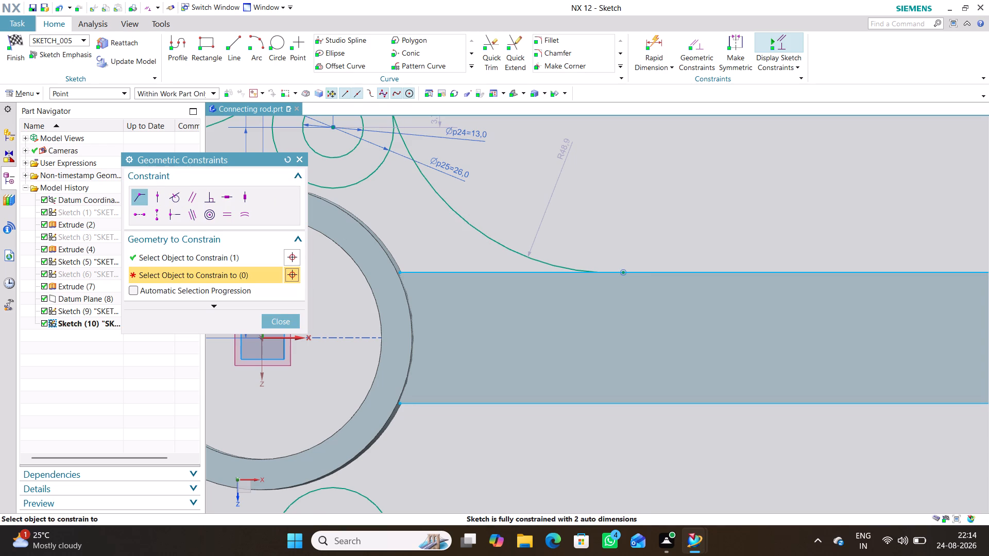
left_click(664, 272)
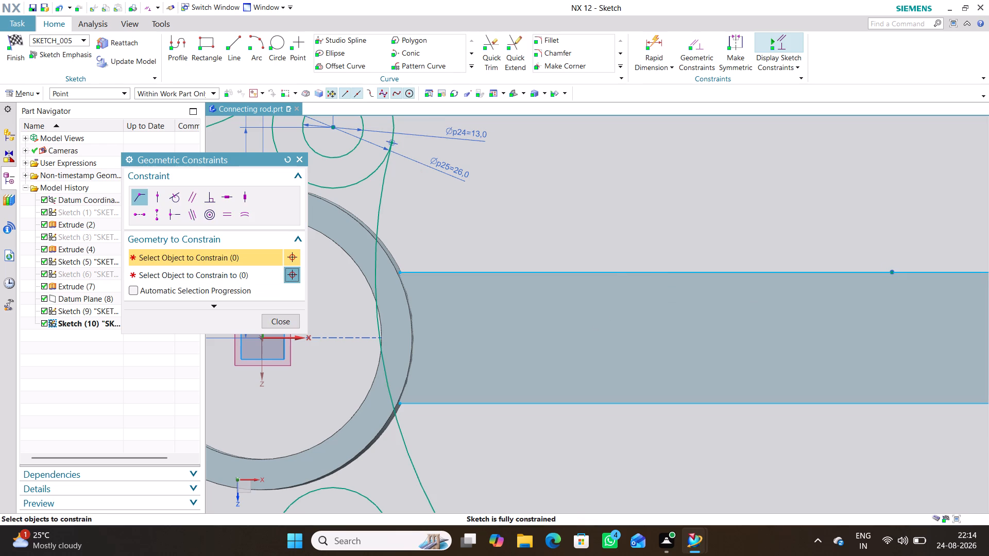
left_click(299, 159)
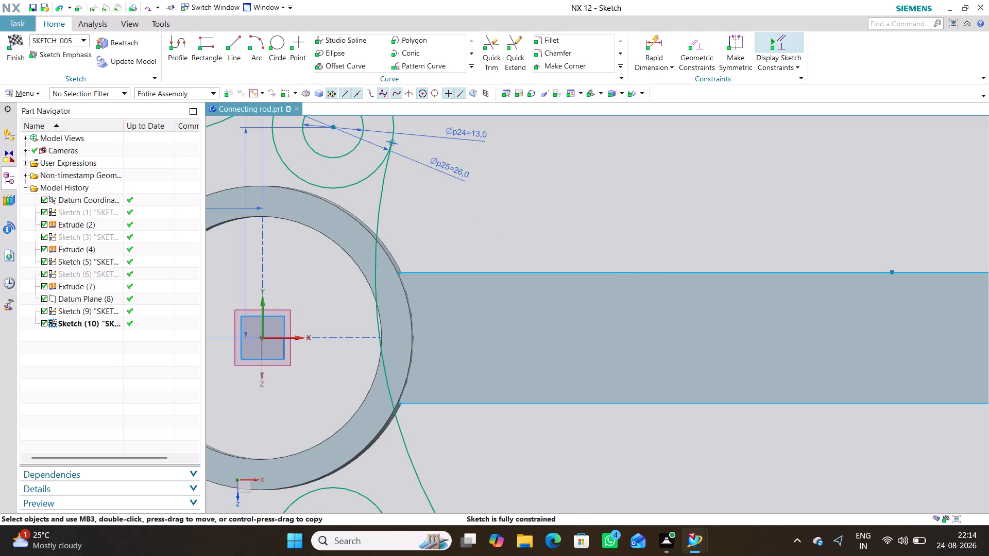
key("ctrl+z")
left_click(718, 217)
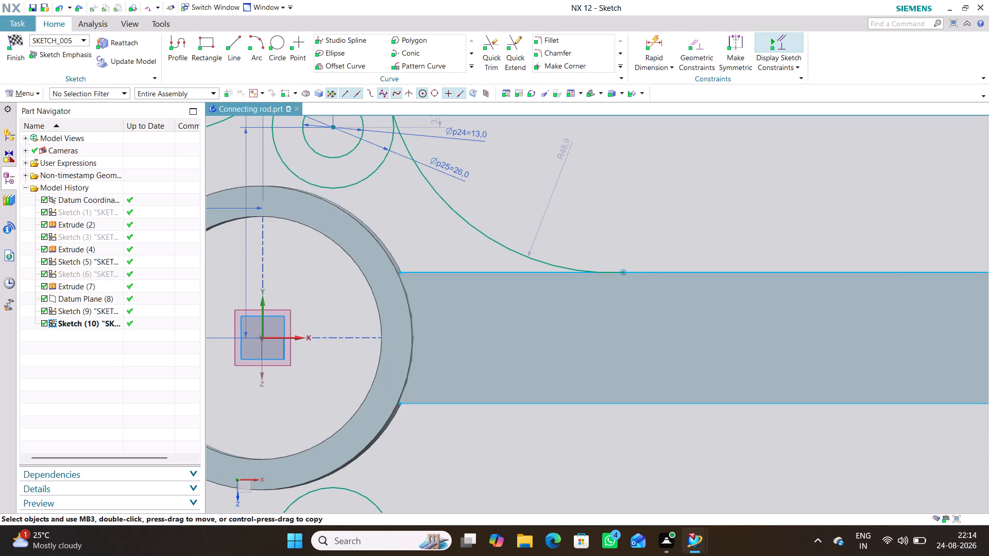
Set the radius of the new shank blend arc to 72 mm.
scroll(484, 216, "up", 1)
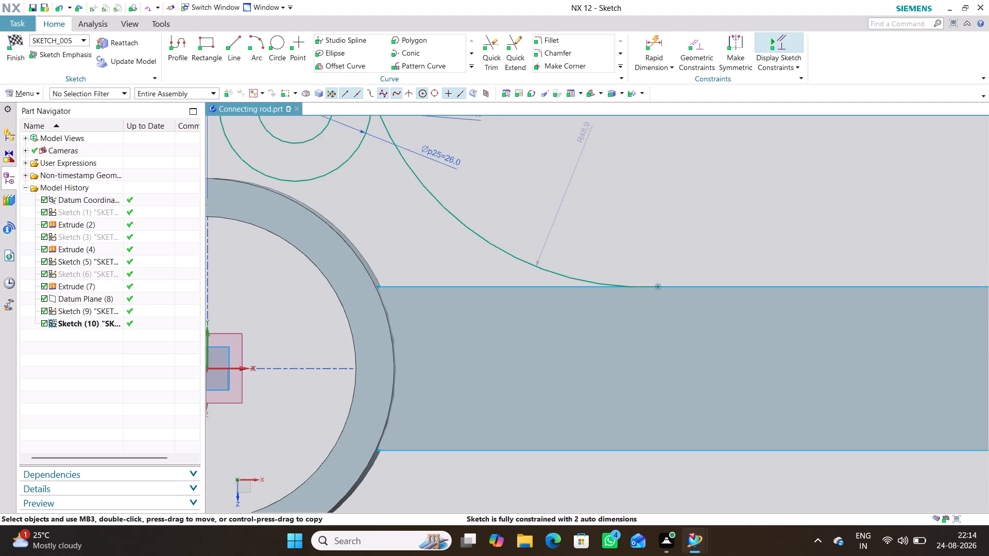
scroll(472, 207, "down", 2)
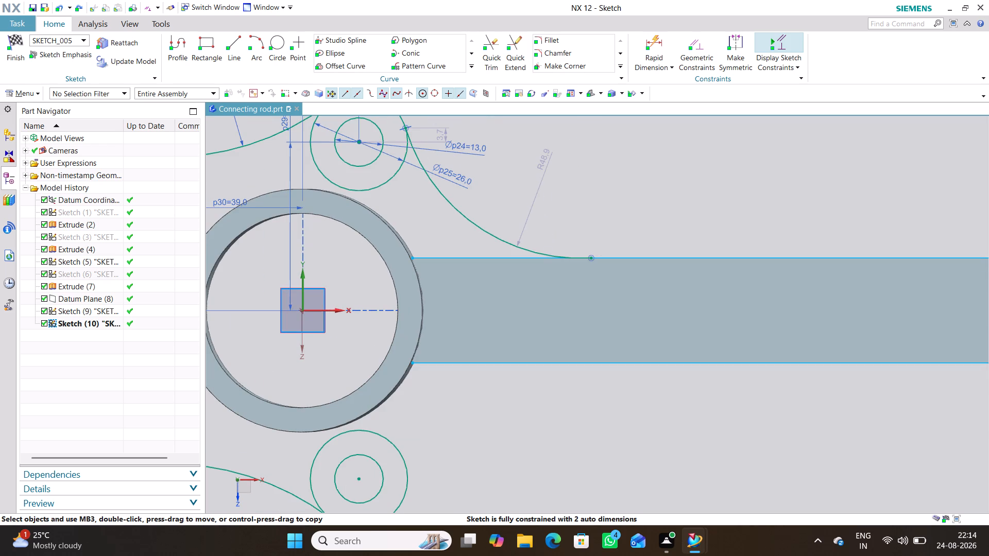
double_click(543, 161)
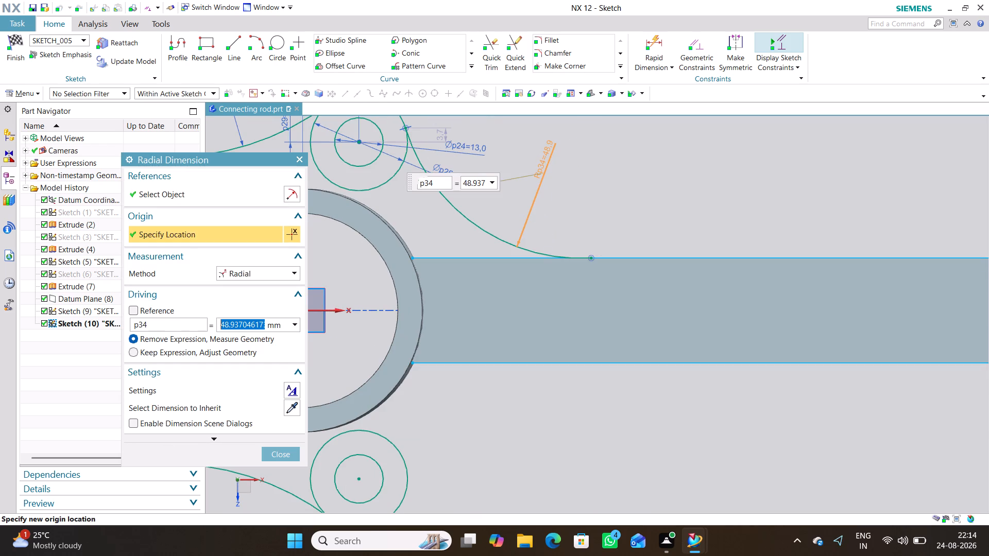
type("72")
key("Return")
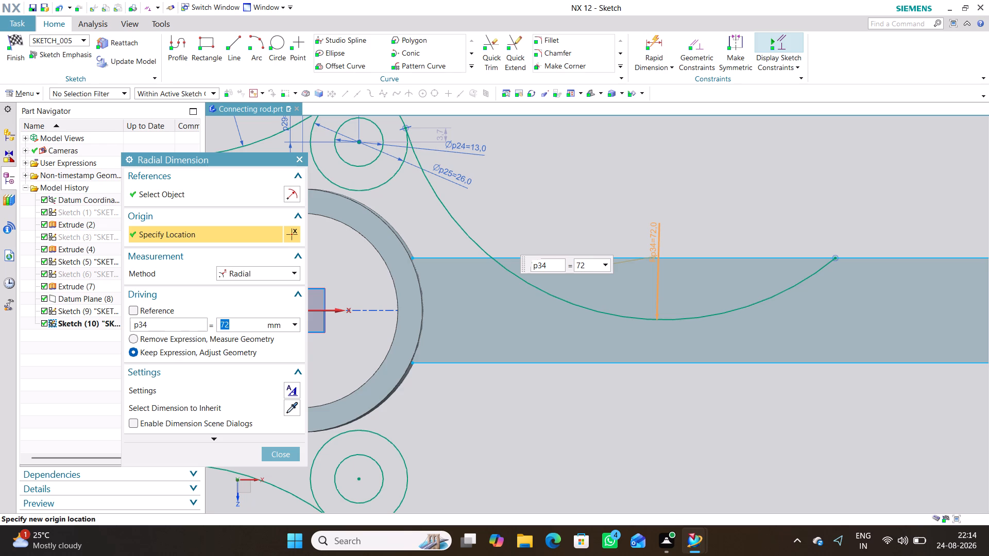
left_click(291, 455)
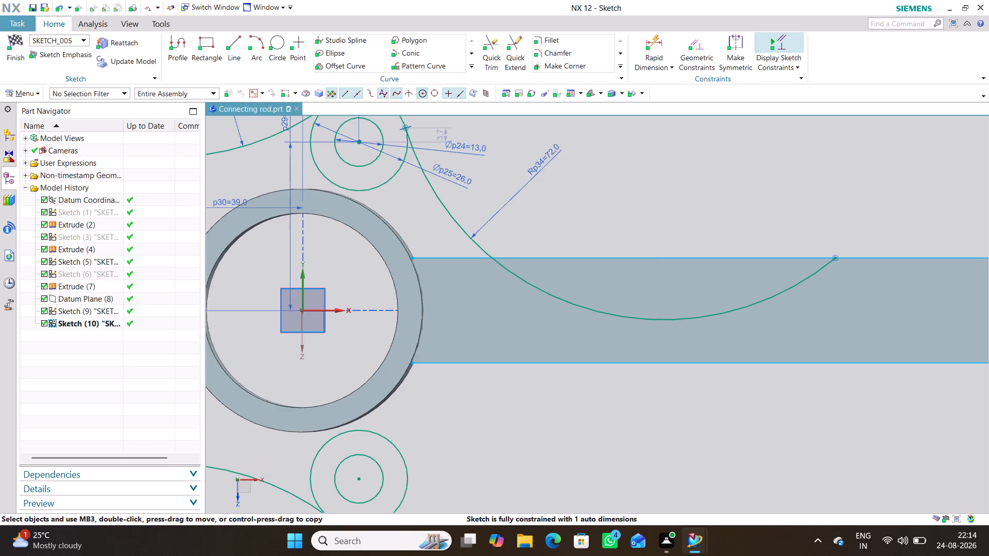
Make the 72 mm blend arc tangent to the shank's adjacent projected edge.
left_click(706, 58)
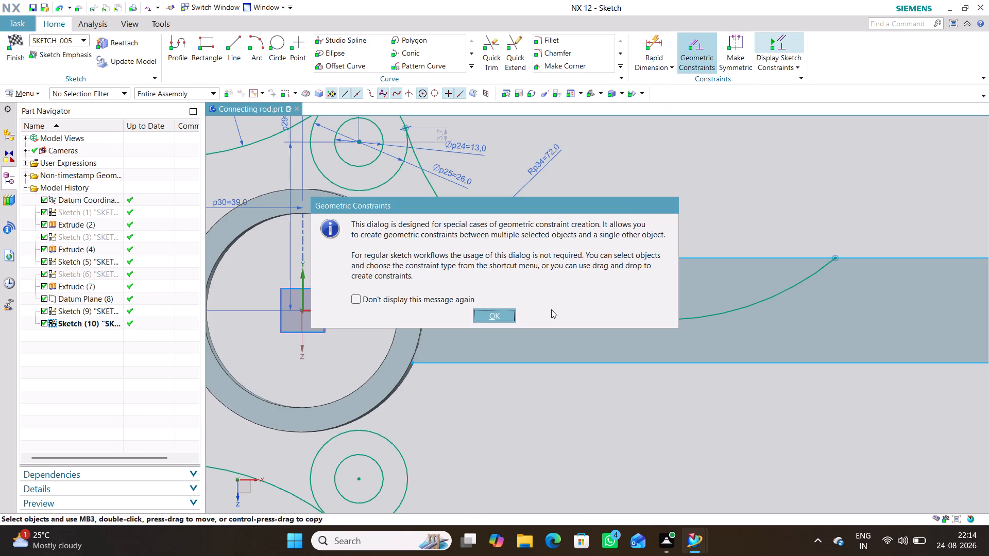
left_click(501, 315)
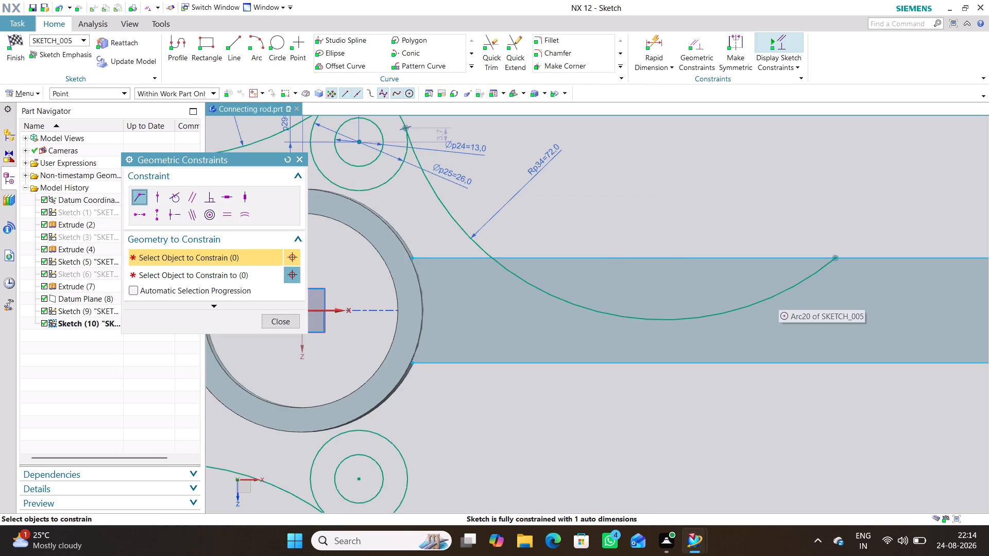
left_click(177, 200)
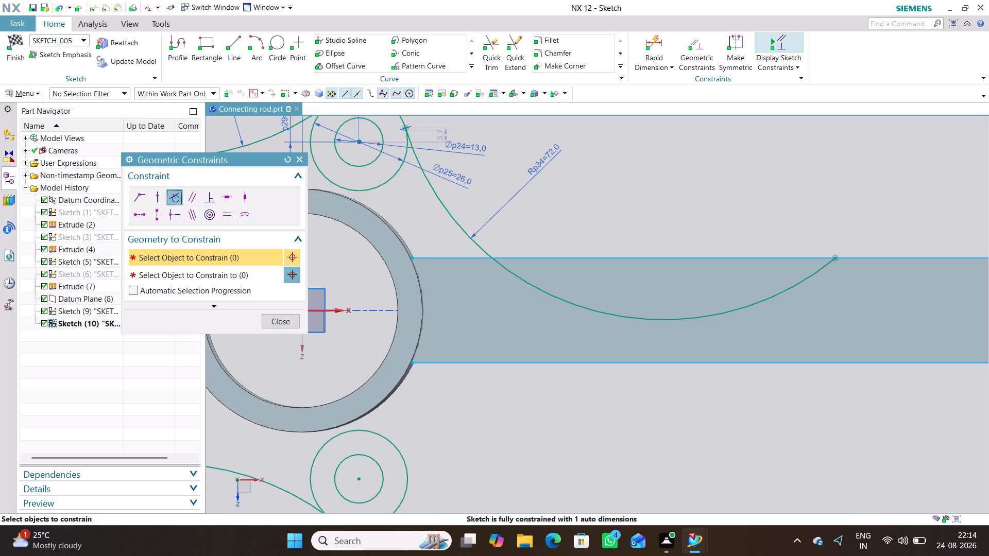
left_click(632, 317)
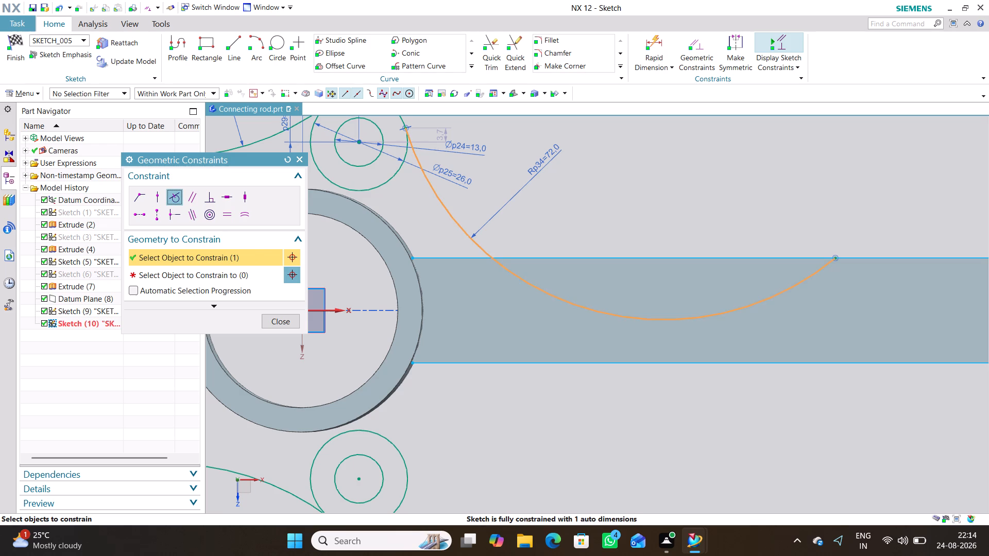
middle_click(648, 213)
left_click(649, 259)
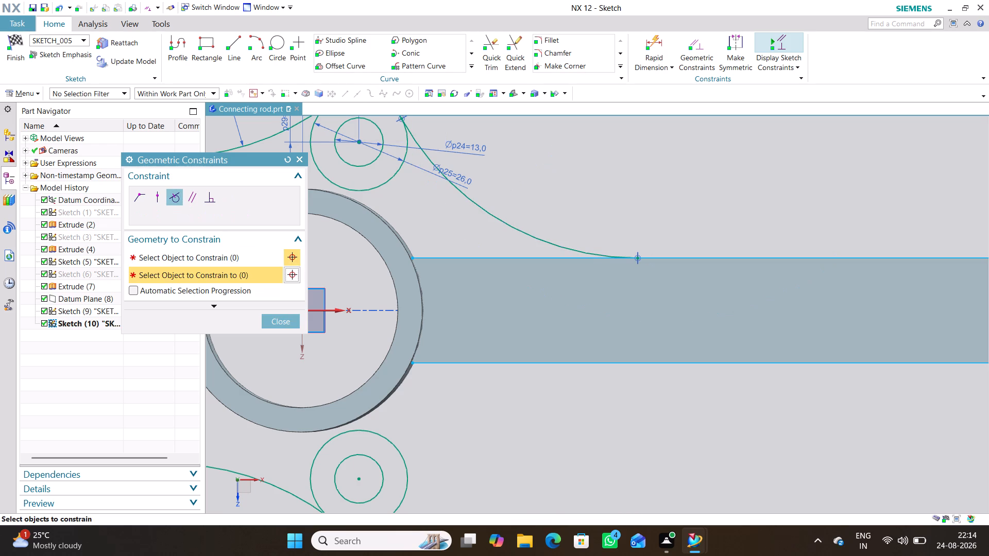
left_click(290, 319)
left_click(696, 189)
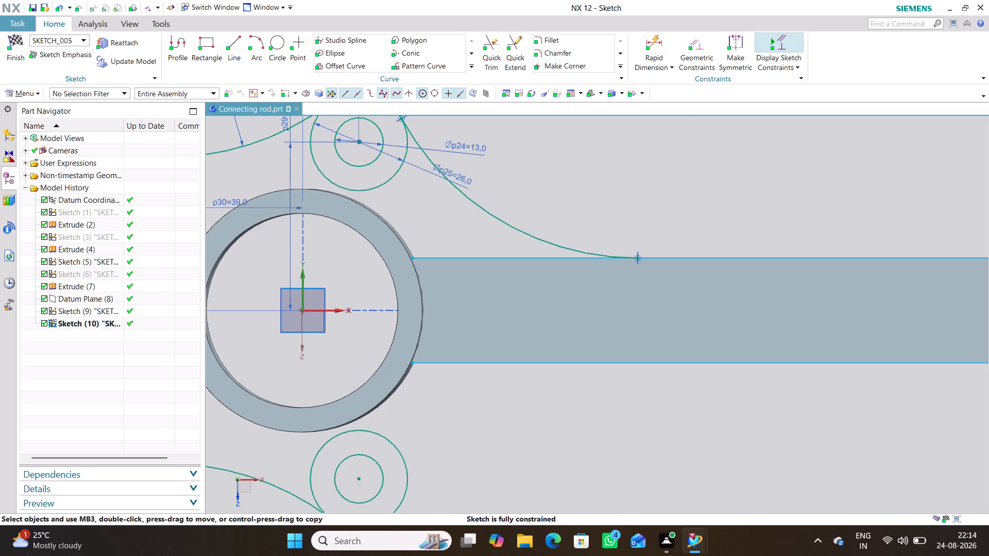
Mirror the 72 mm shank blend arc about the X axis to the opposite side of the shank.
scroll(587, 407, "up", 1)
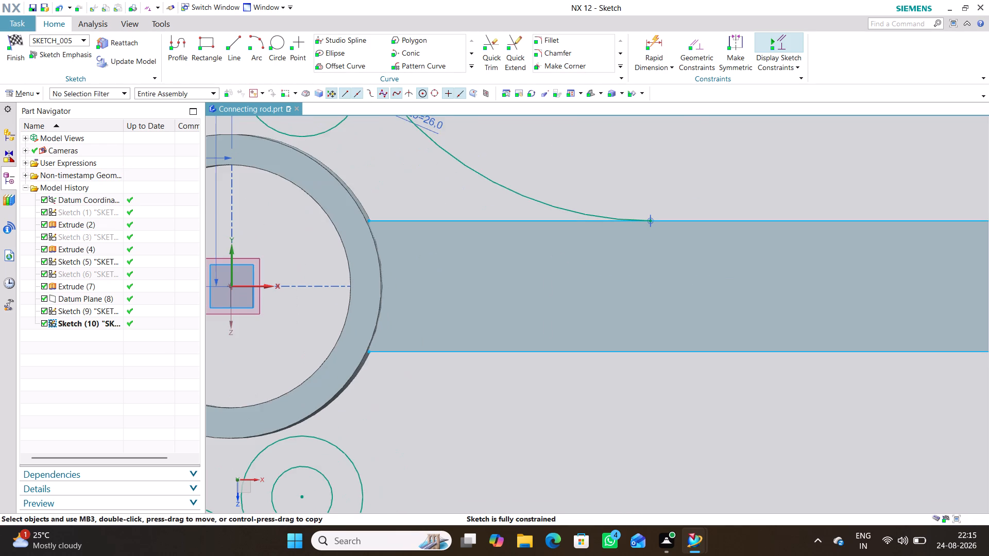
scroll(587, 406, "down", 2)
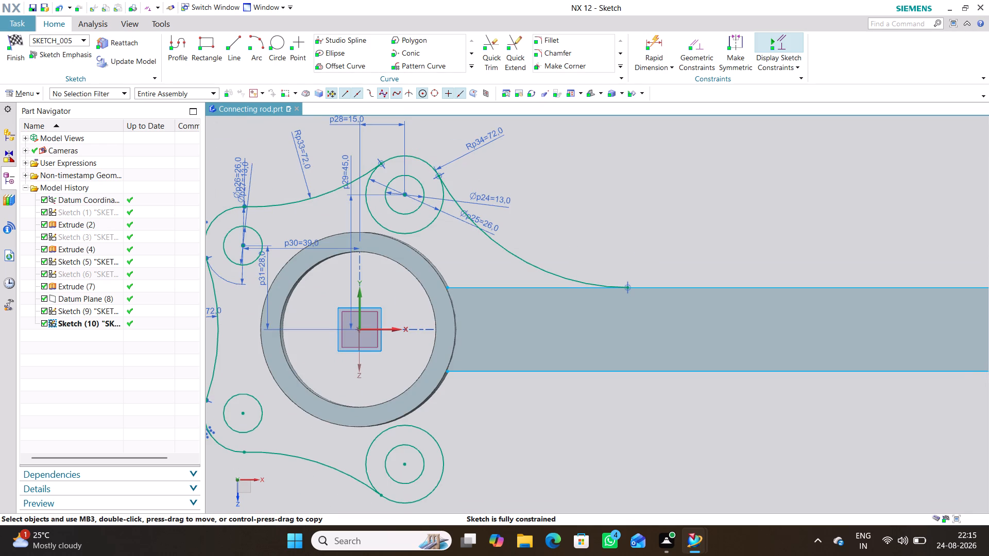
left_click(473, 64)
left_click(372, 83)
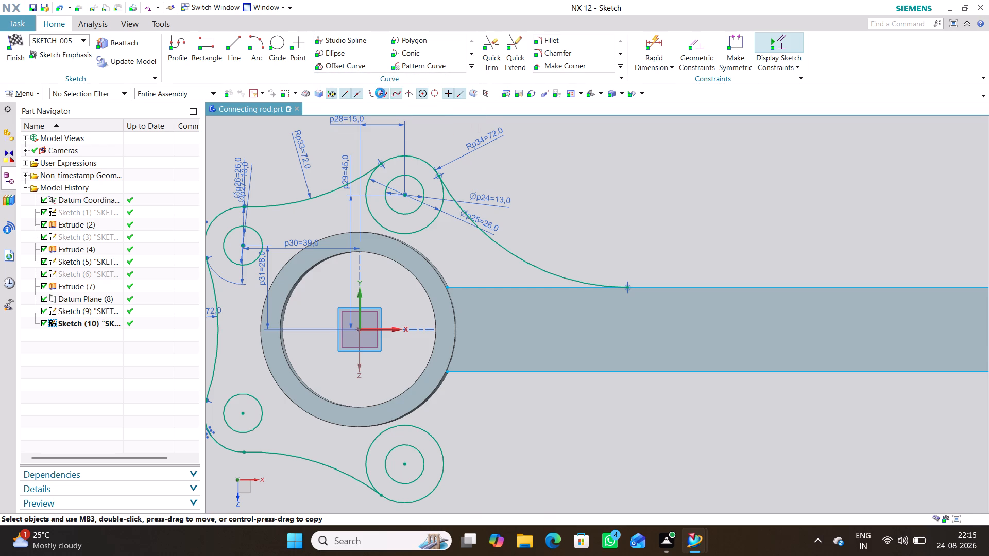
left_click(529, 265)
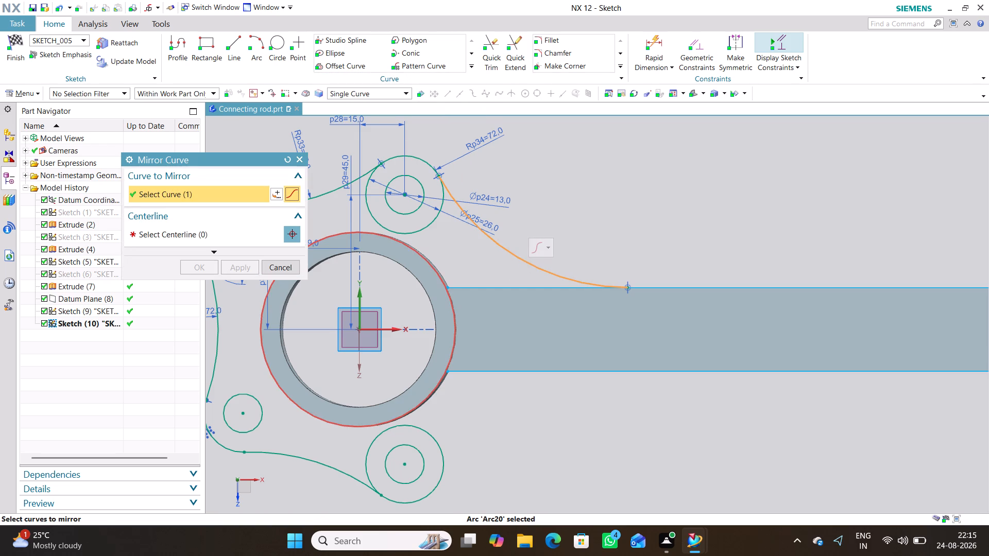
left_click(224, 236)
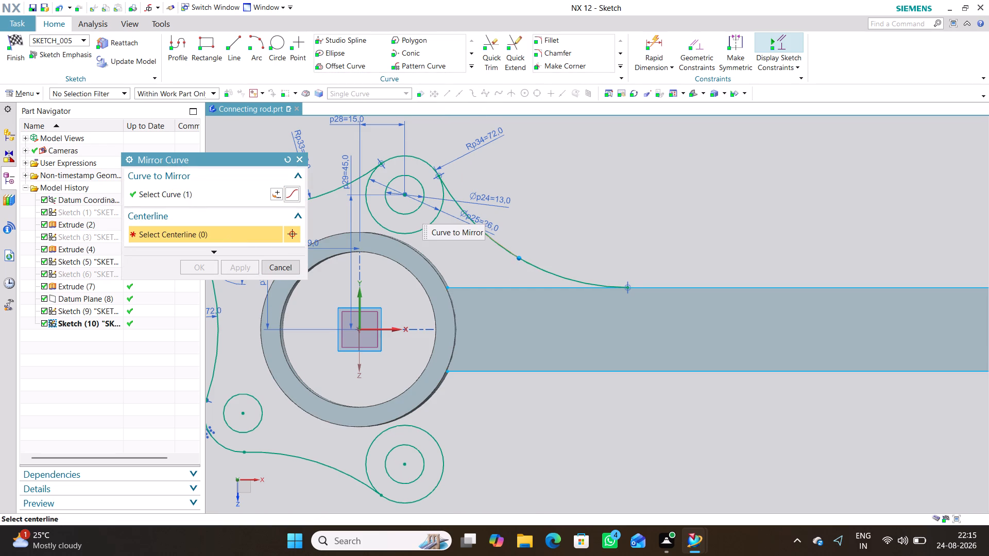
left_click(391, 327)
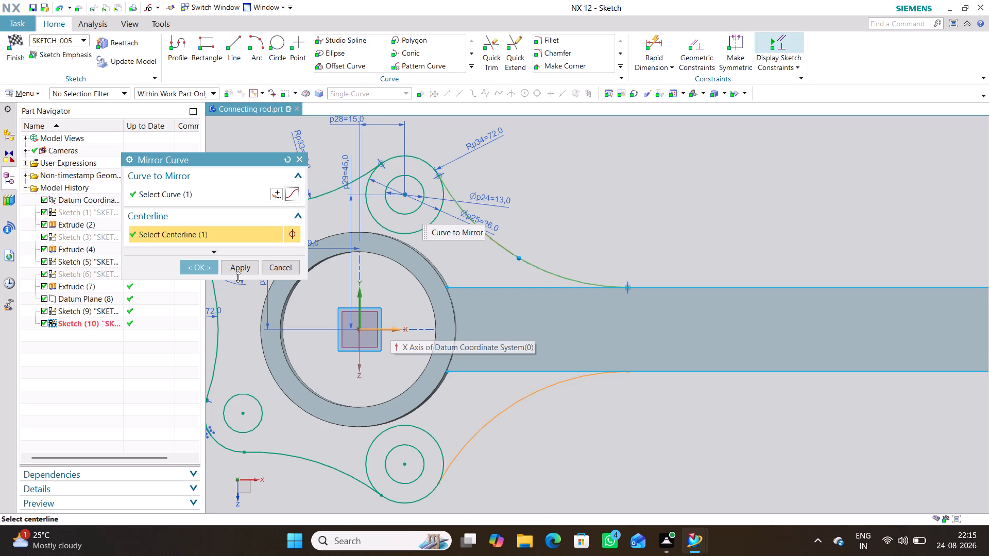
left_click(211, 270)
left_click(639, 216)
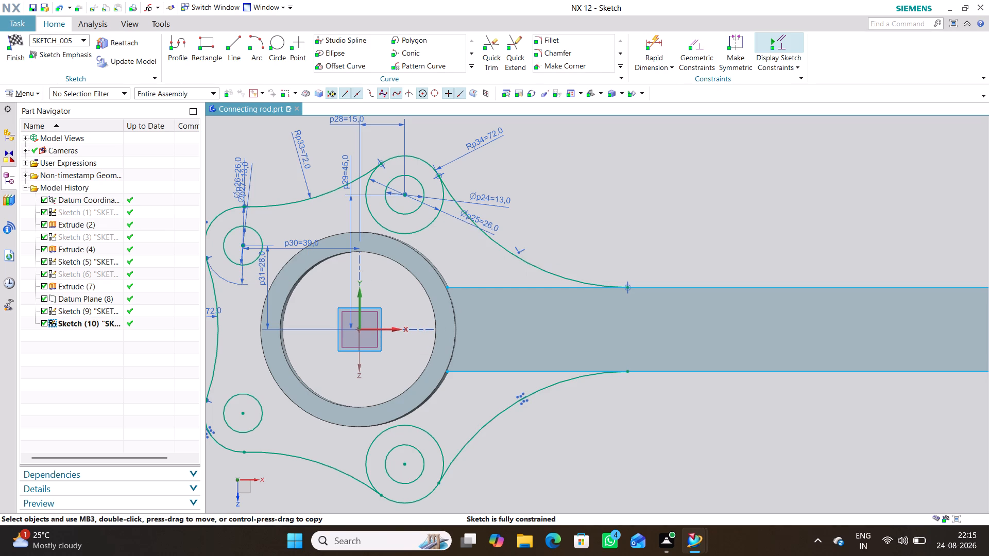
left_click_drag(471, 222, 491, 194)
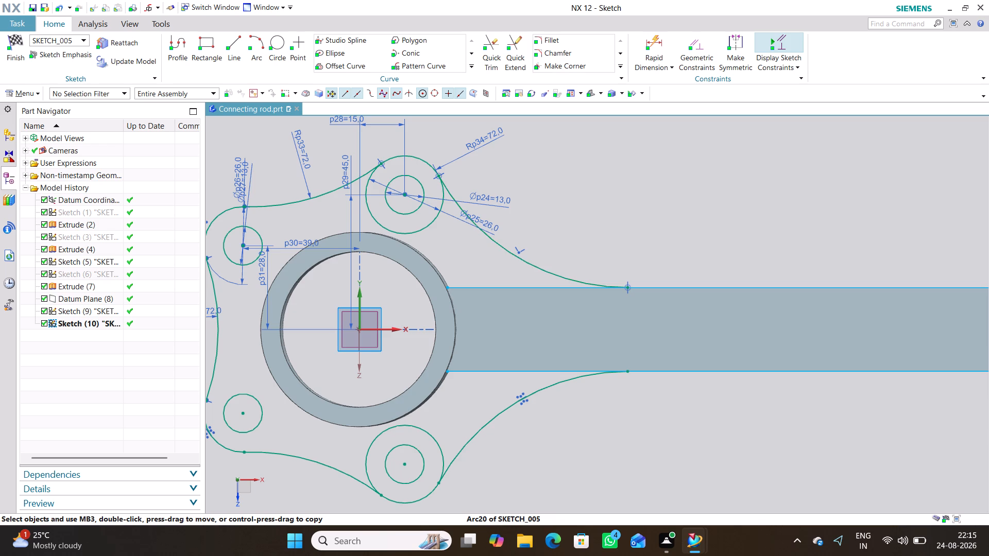
Reposition the 26 mm diameter dimension text of the +Y-side boss nearest the shank closer to its circle.
left_click_drag(491, 194, 514, 165)
left_click_drag(455, 217, 454, 236)
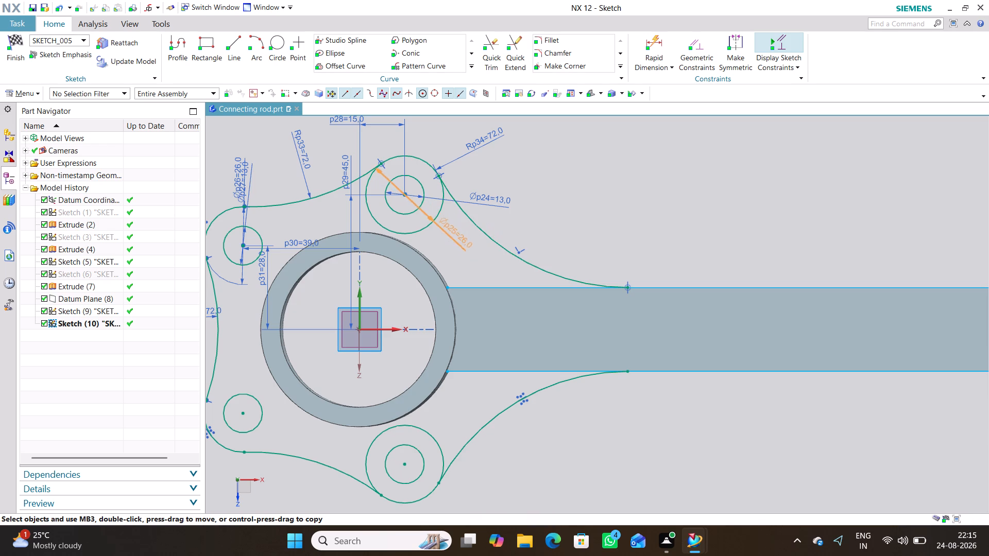
left_click_drag(454, 236, 453, 236)
left_click_drag(521, 249, 536, 236)
left_click(571, 234)
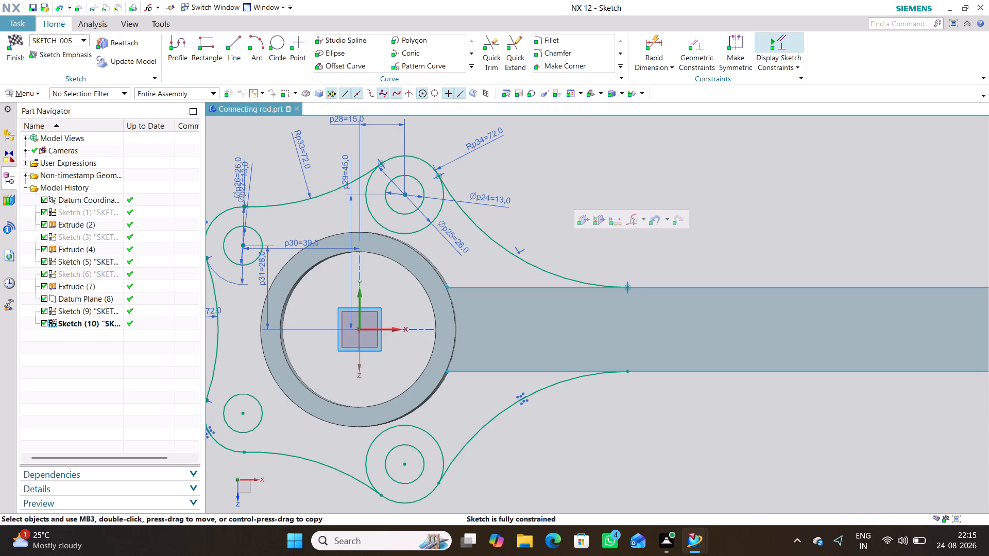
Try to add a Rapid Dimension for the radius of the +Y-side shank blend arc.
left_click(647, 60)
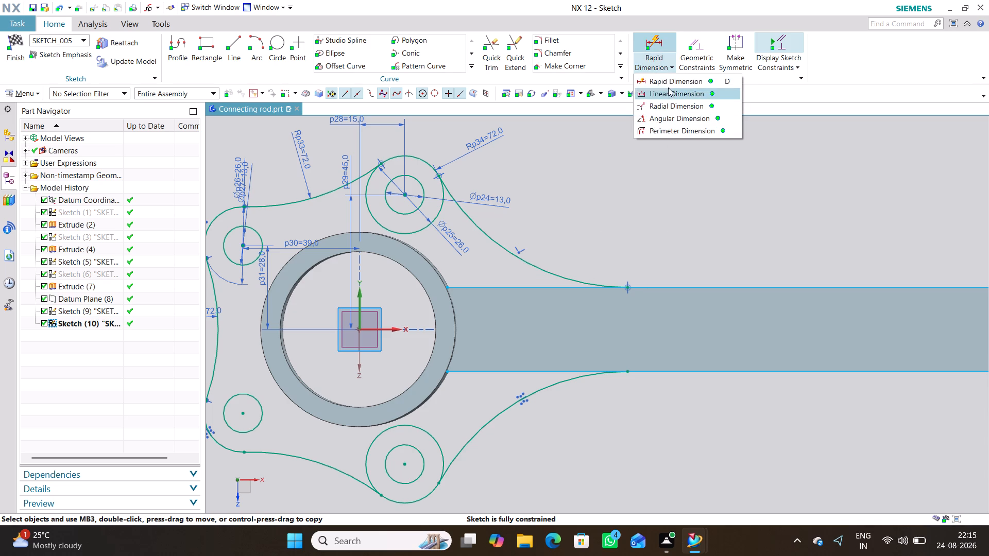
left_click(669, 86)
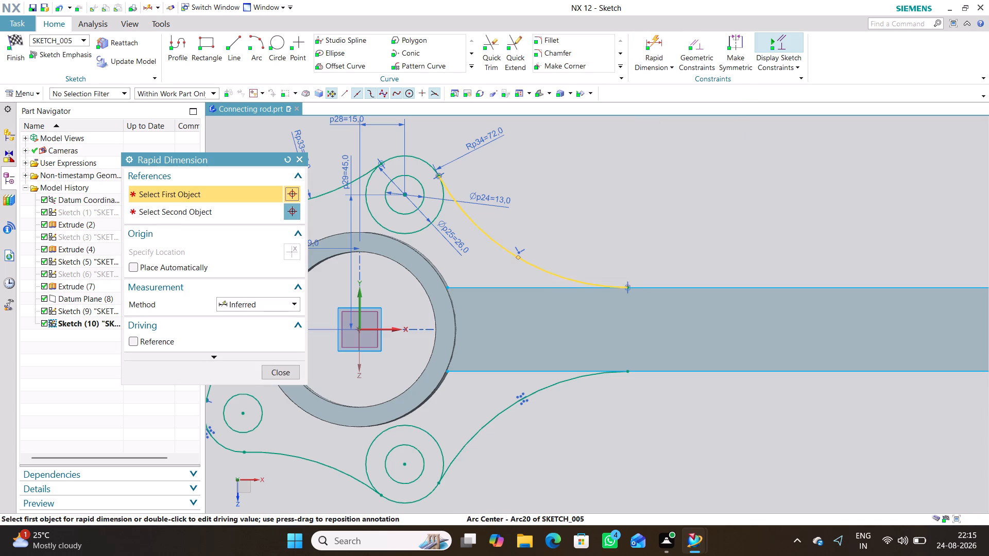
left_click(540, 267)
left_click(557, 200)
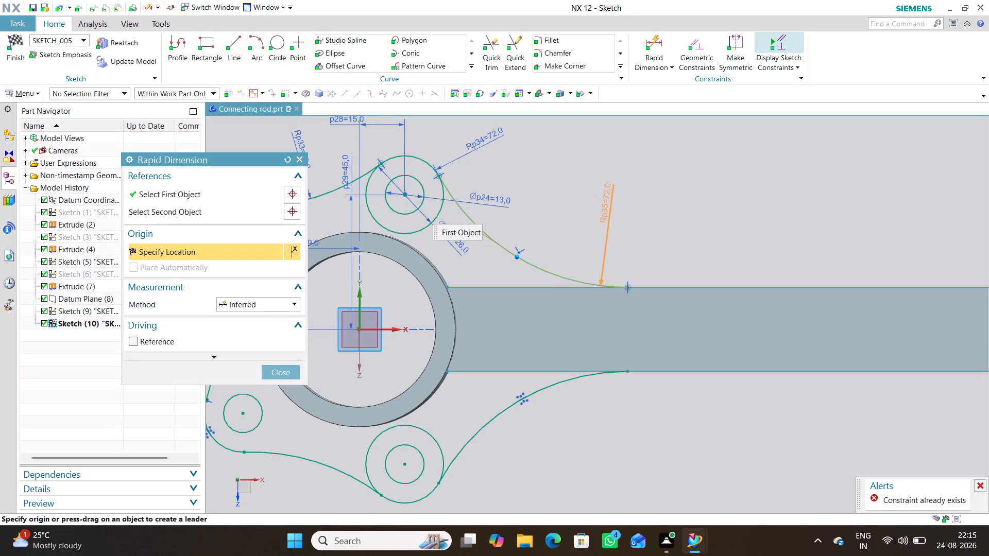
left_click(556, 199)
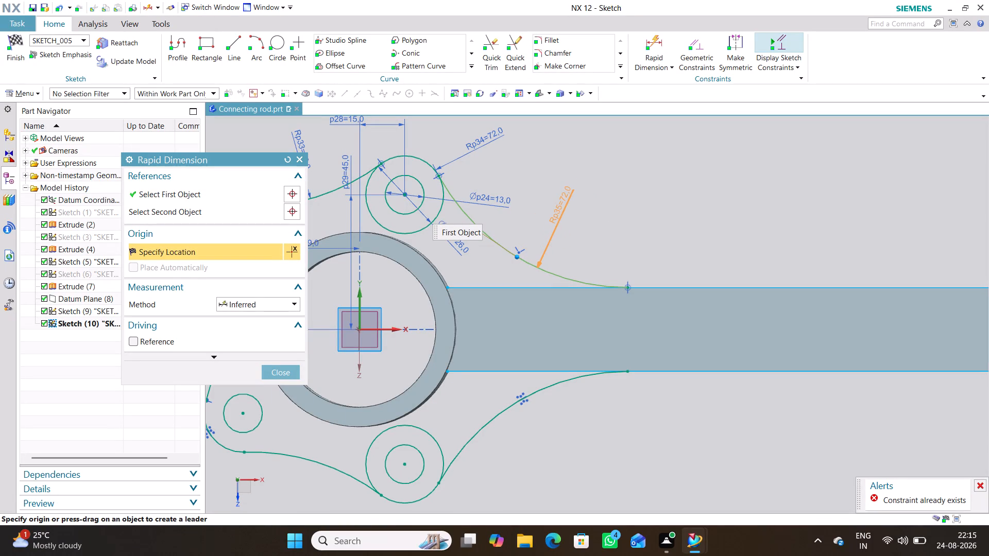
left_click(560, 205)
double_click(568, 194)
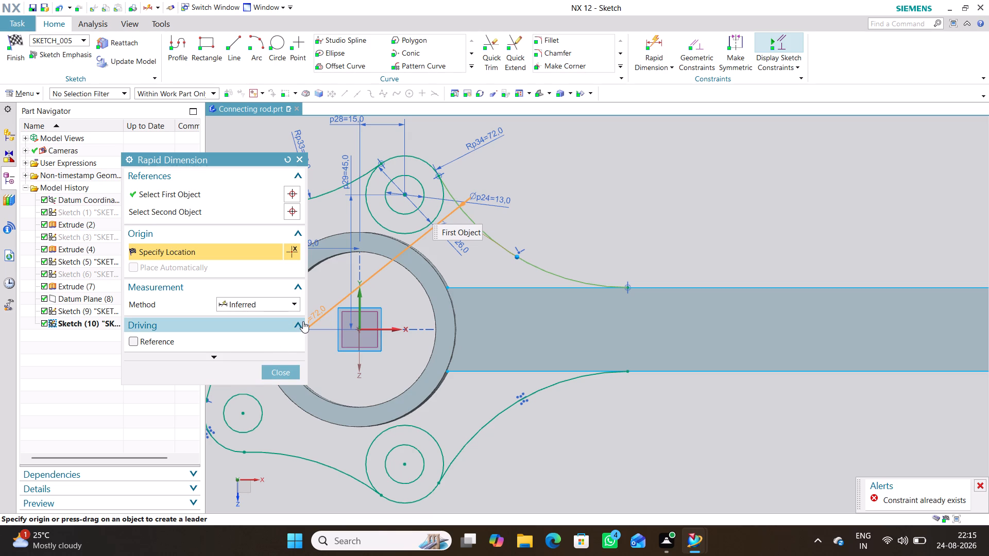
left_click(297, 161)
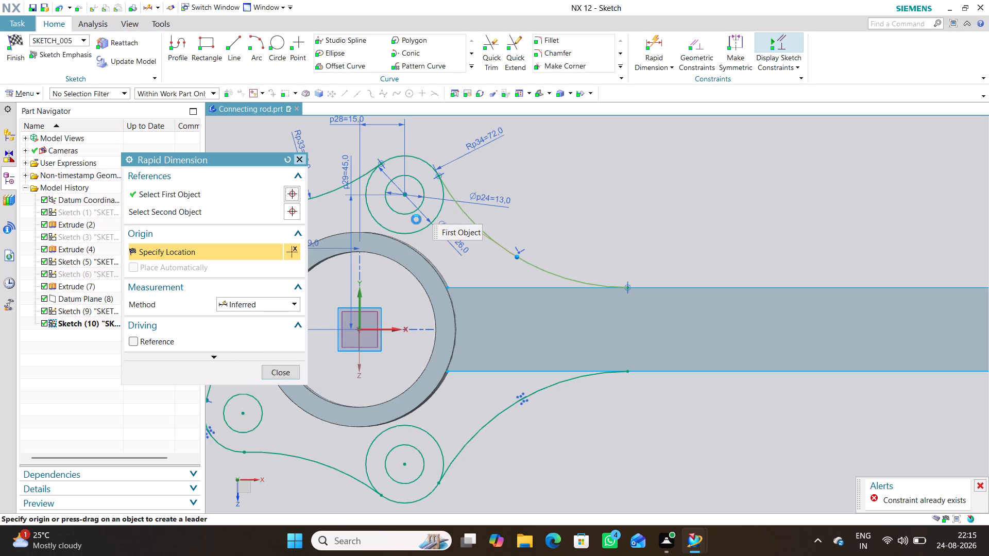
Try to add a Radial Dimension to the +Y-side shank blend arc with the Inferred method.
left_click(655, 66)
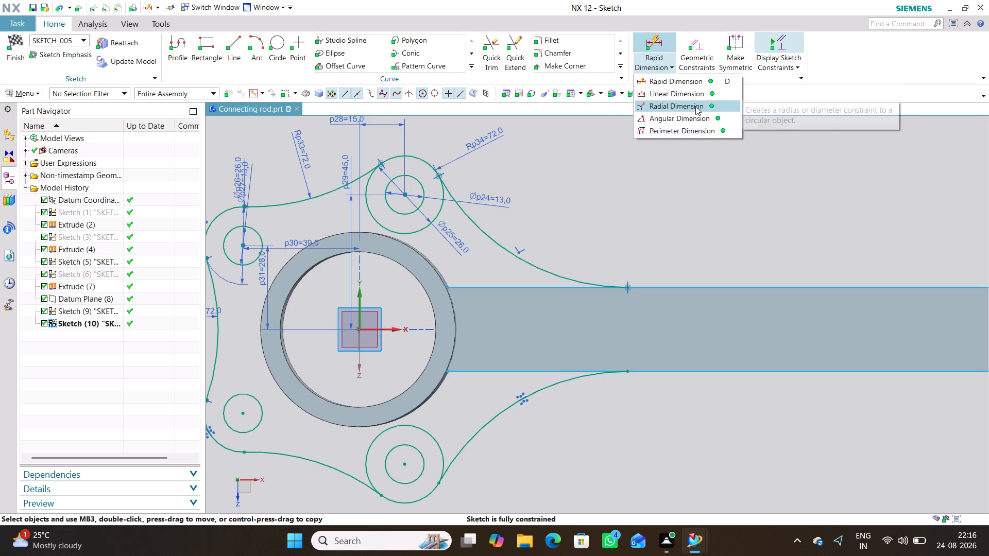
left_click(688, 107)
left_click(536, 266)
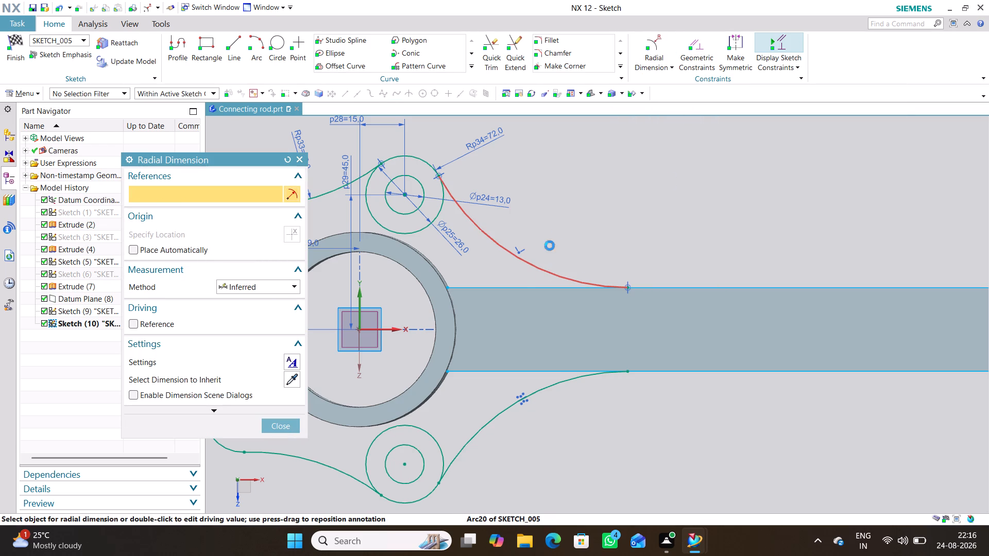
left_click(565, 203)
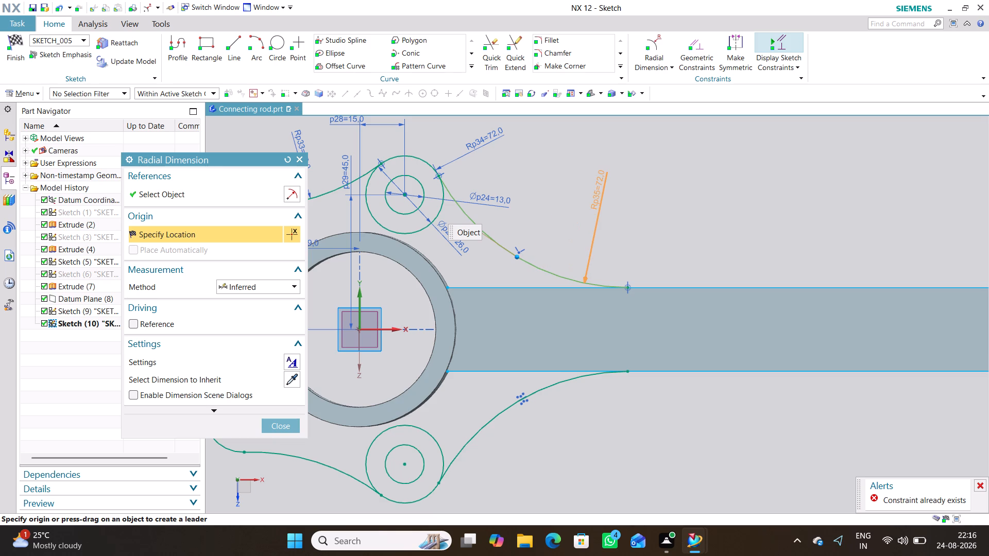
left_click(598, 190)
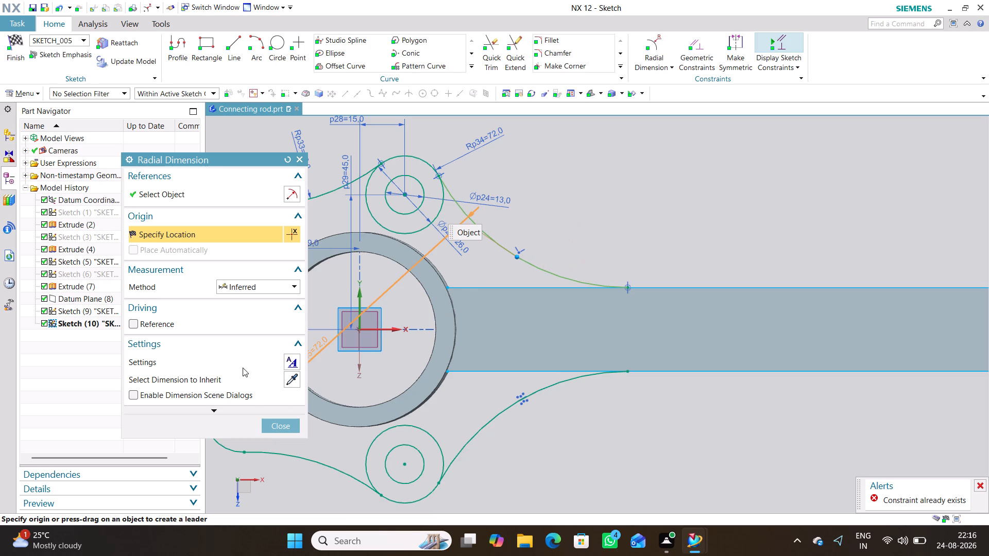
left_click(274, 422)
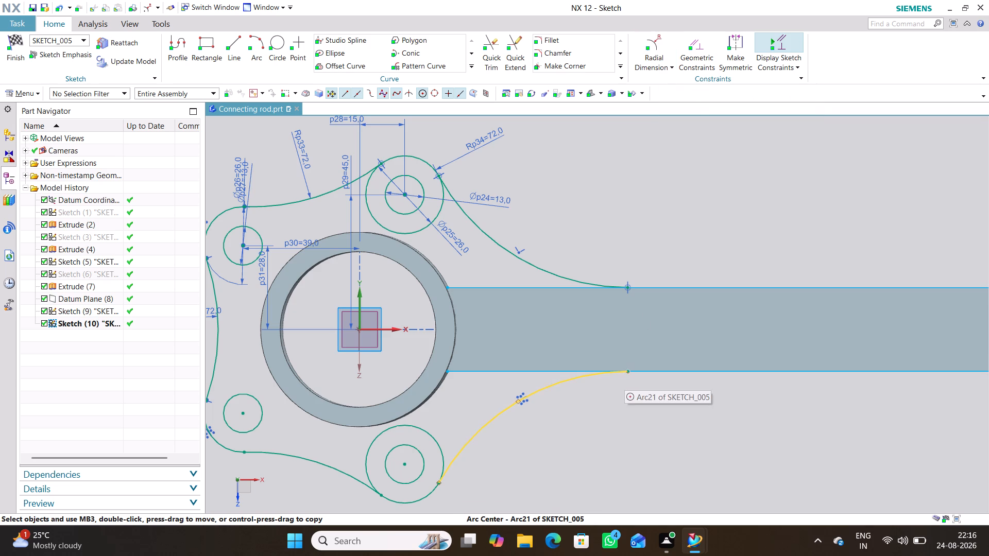
Add a Radial Dimension to the +Y-side shank blend arc as a reference dimension, using the Radial method.
left_click(652, 58)
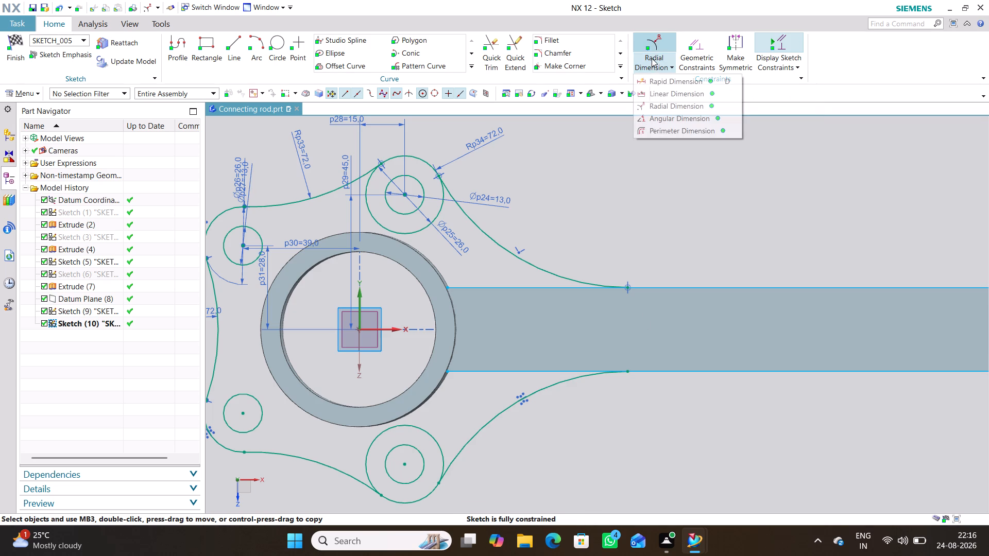
left_click(681, 109)
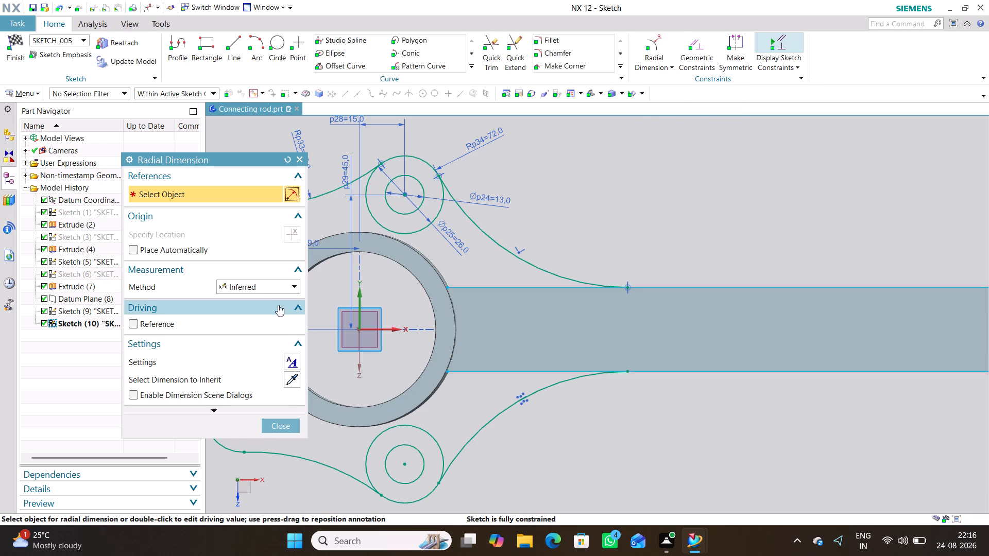
left_click(296, 285)
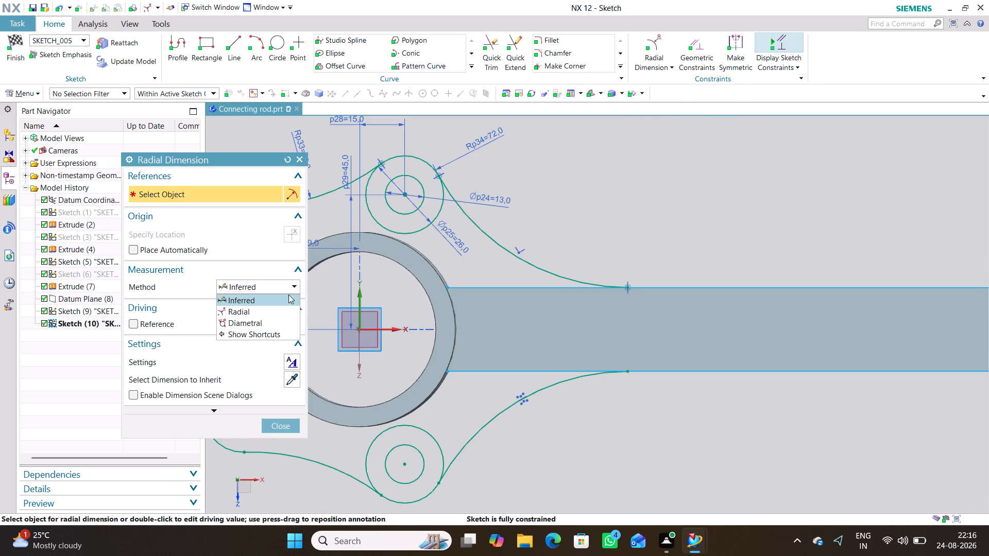
left_click(266, 310)
left_click(535, 269)
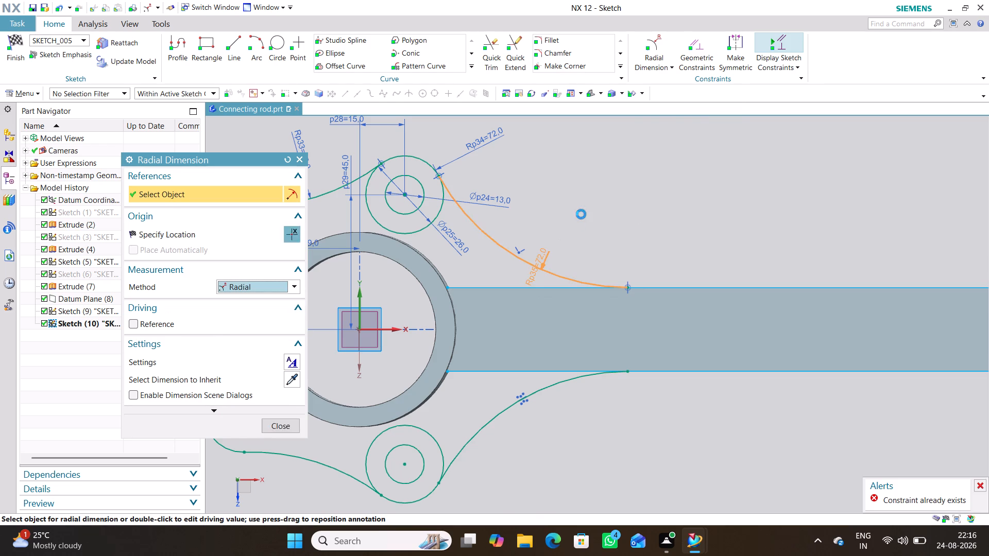
left_click(581, 214)
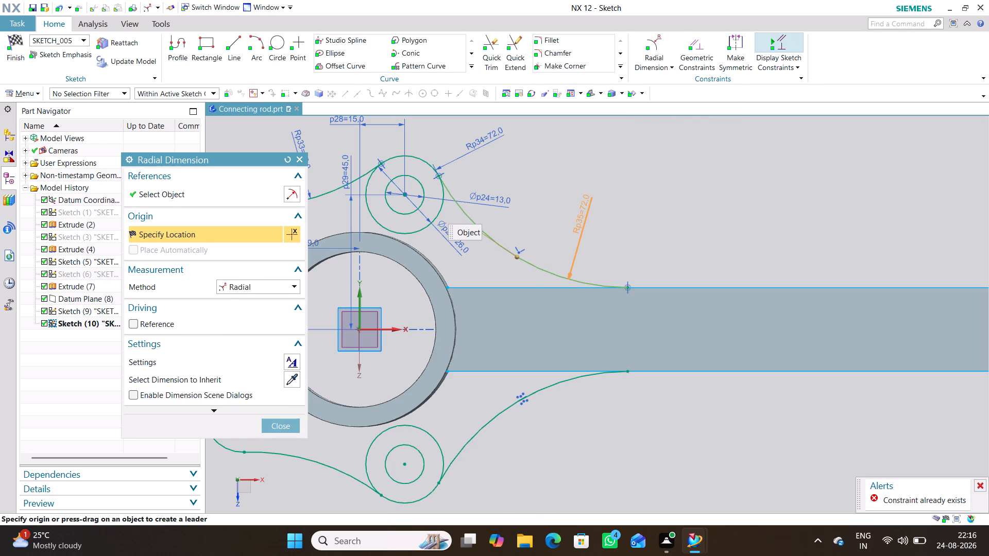
key("Return")
key("Return")
key("Return")
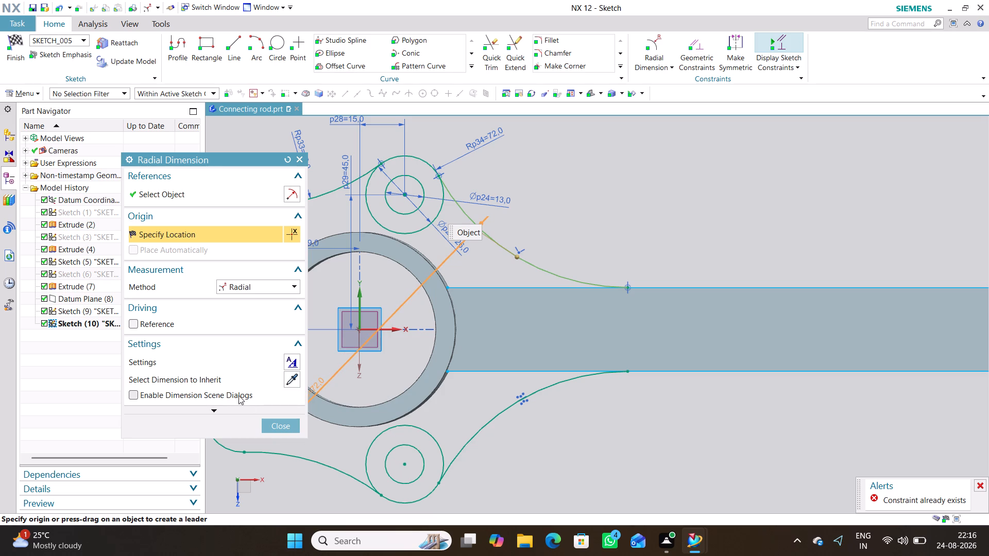
left_click(158, 394)
left_click(594, 203)
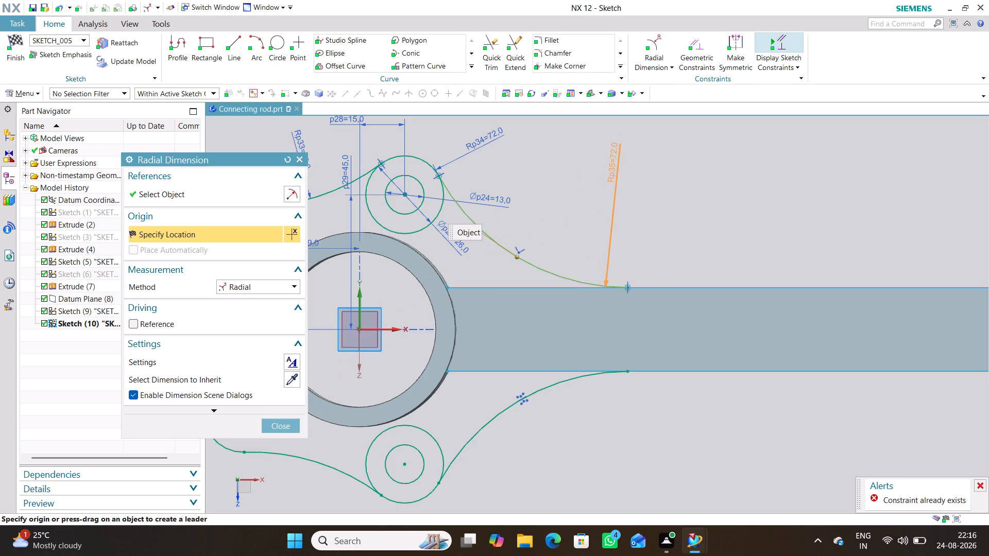
left_click(612, 164)
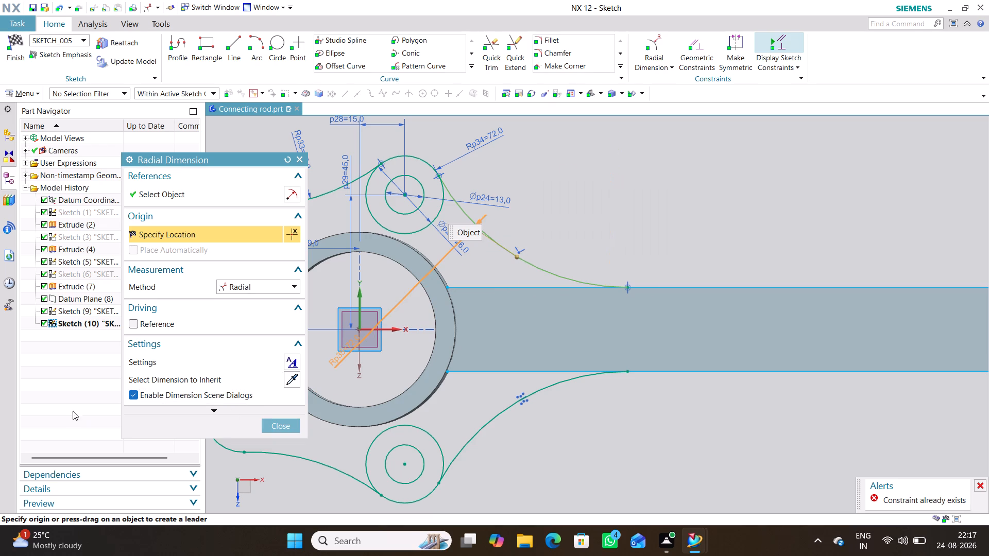
left_click(139, 395)
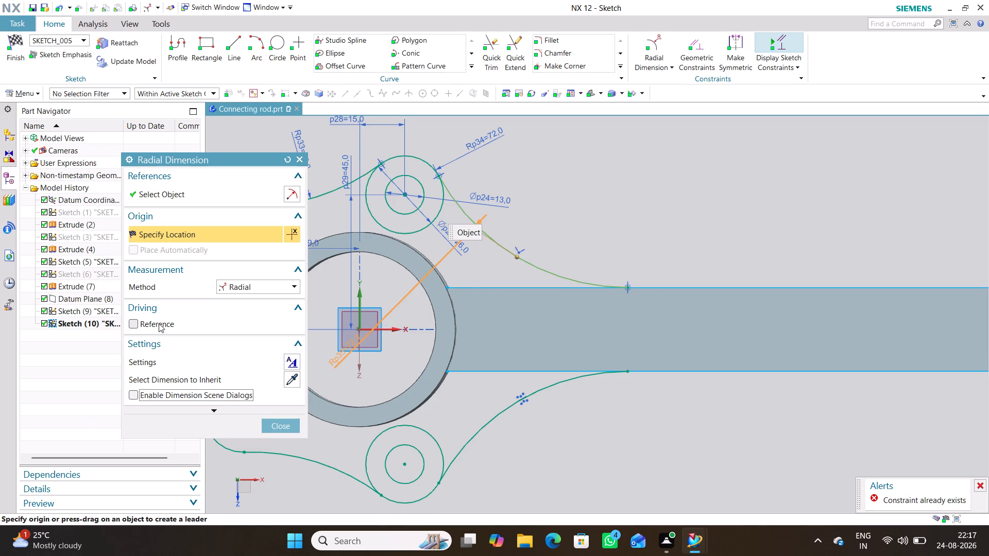
left_click(159, 323)
left_click(499, 289)
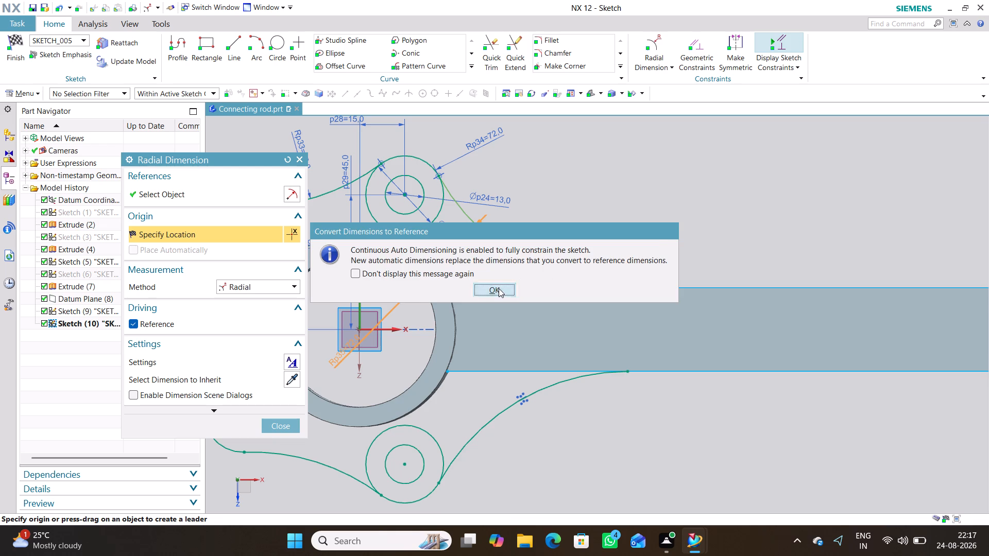
left_click(594, 198)
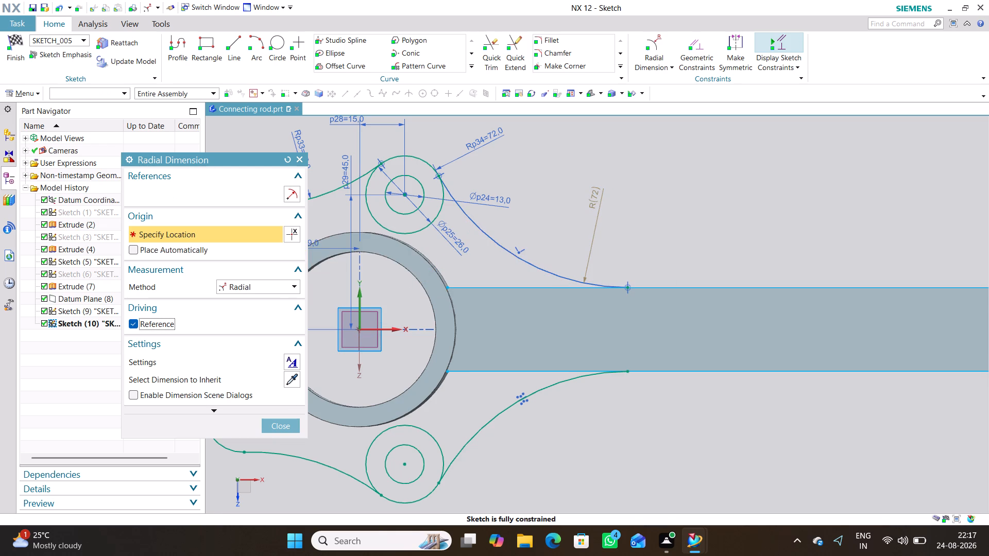
left_click(285, 430)
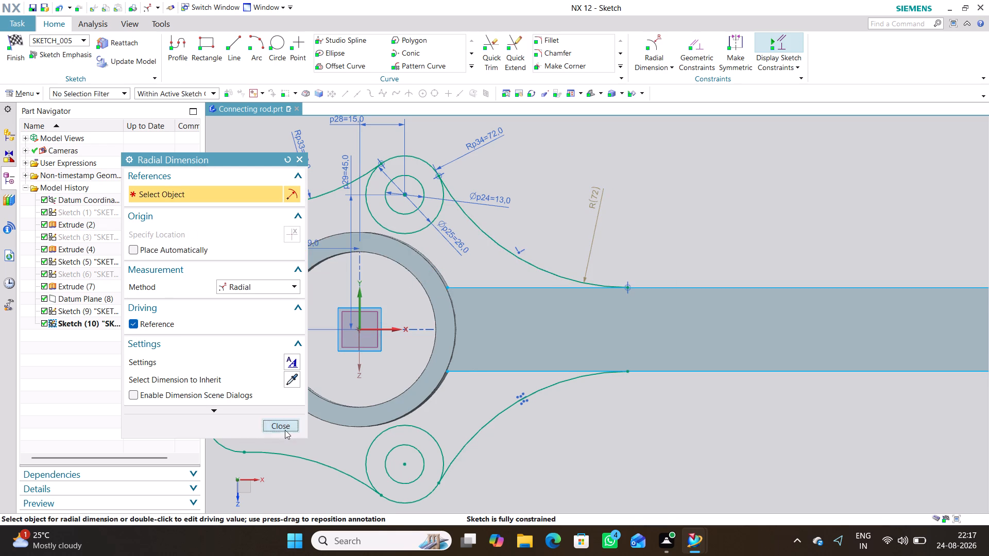
left_click(727, 181)
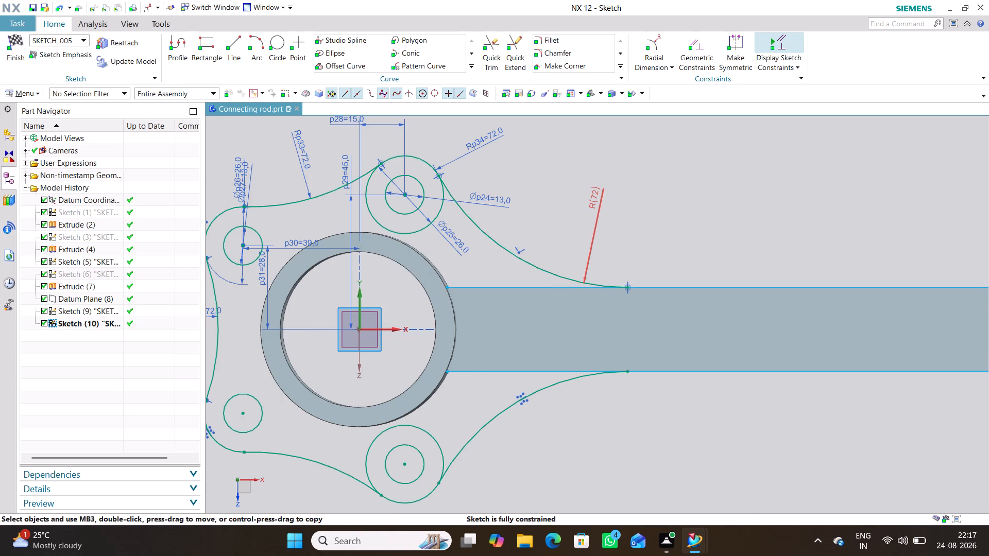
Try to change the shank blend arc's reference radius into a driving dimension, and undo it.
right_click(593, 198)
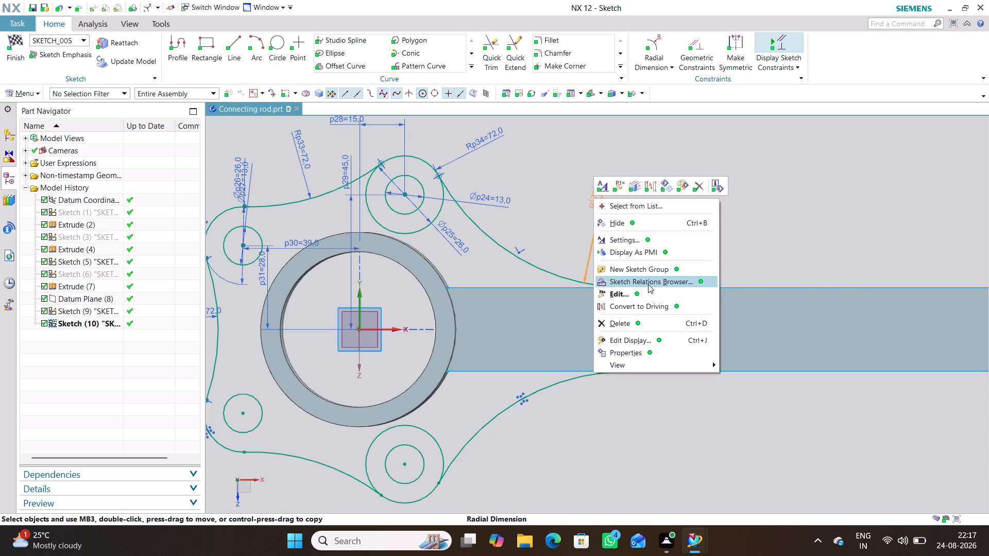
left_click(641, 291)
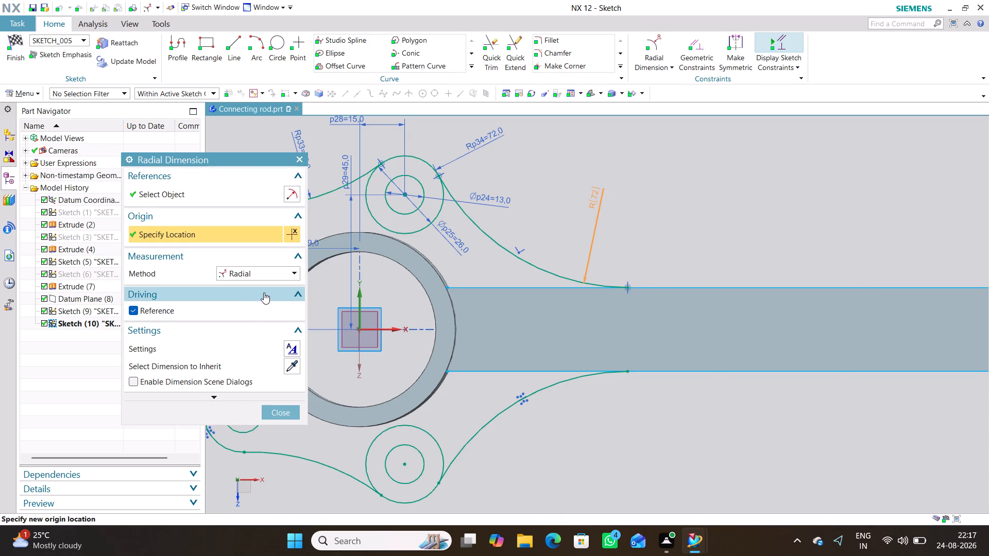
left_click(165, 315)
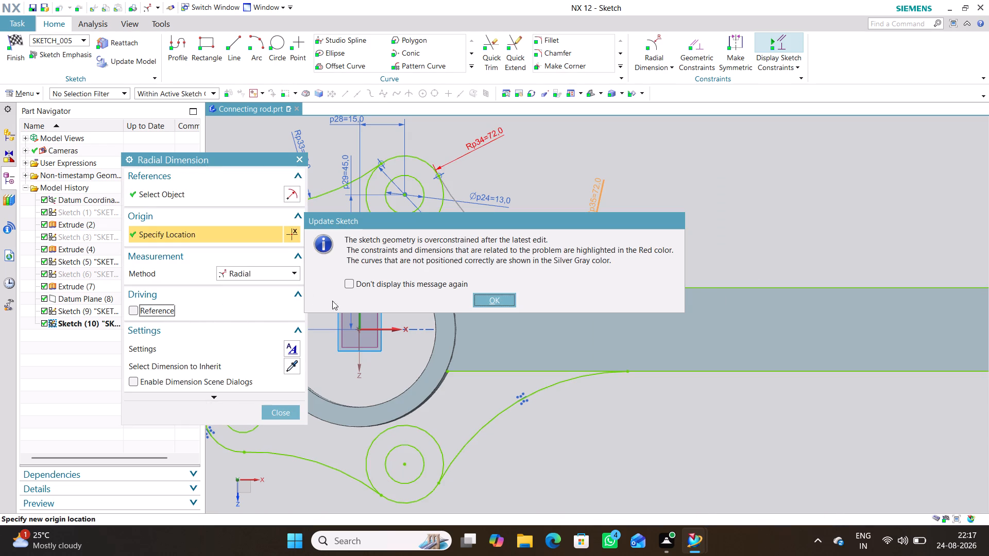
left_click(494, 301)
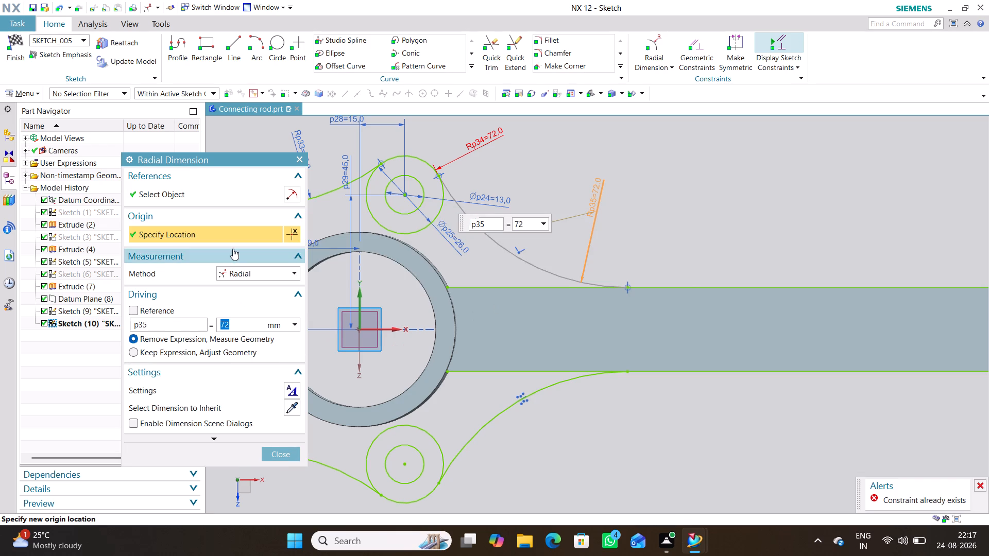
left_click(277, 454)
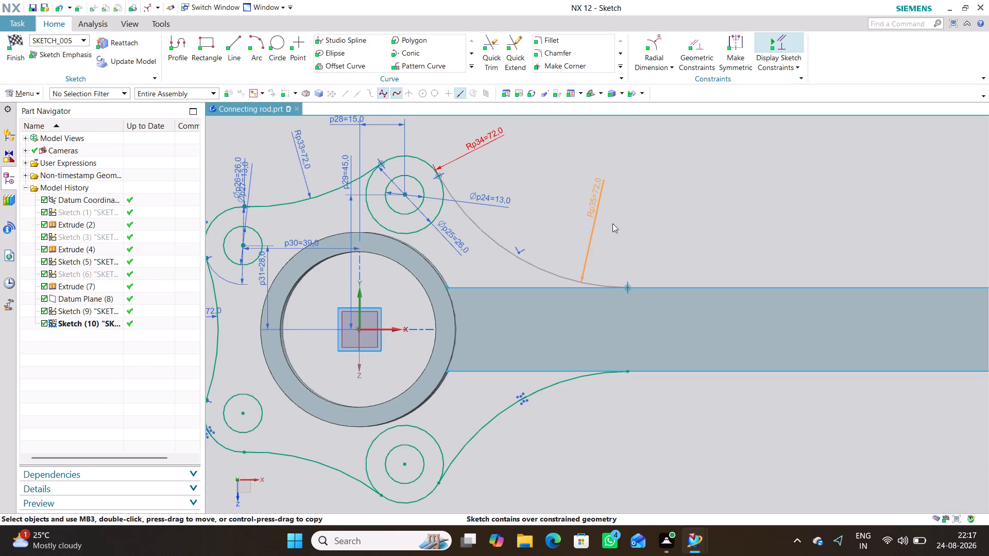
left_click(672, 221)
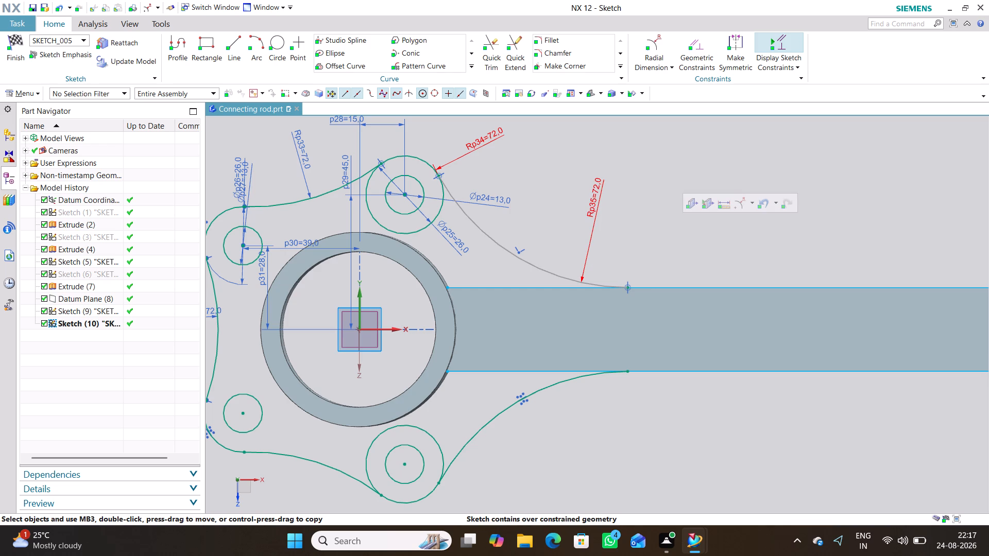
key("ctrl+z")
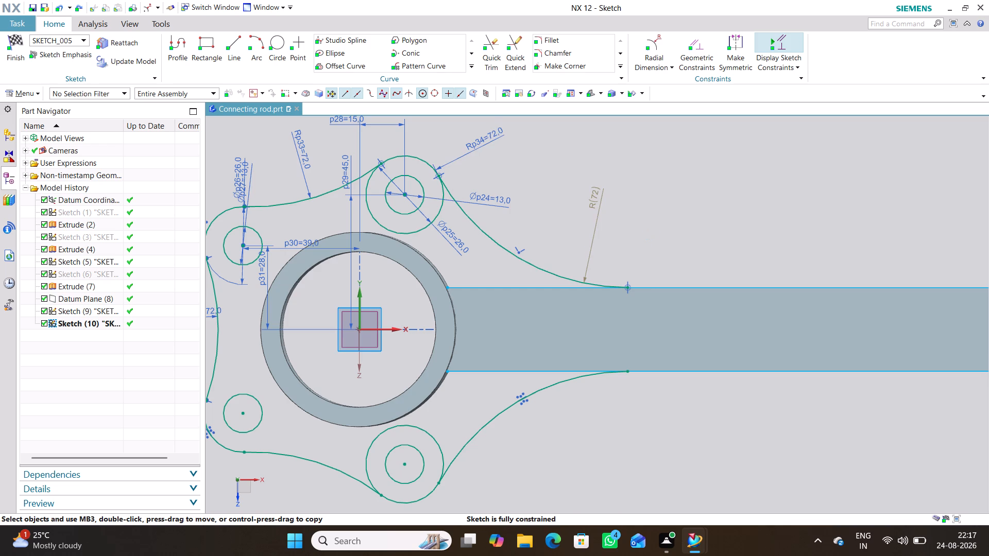
Undo the reference radial dimension on the +Y-side shank blend arc.
key("ctrl+z")
left_click(627, 214)
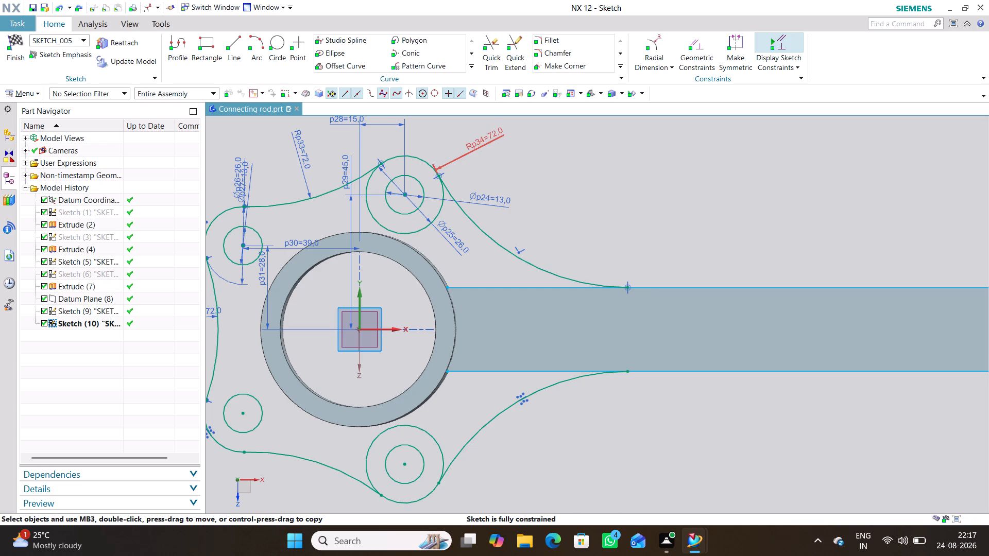
Reposition the driving 72 mm radius dimension of the +Y-side shank blend arc alongside the middle of that arc.
left_click_drag(484, 142, 567, 194)
left_click(637, 214)
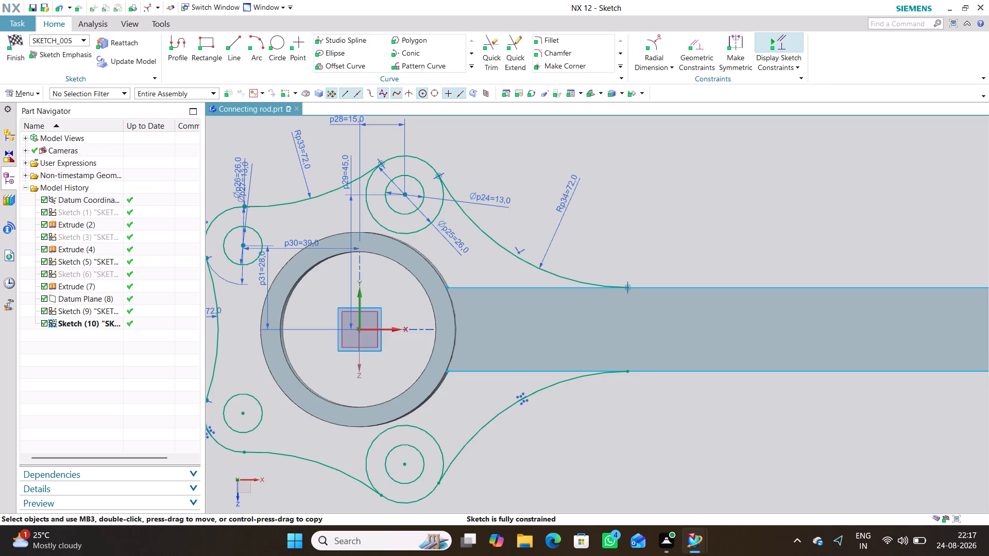
Draw a 28 mm vertical line across the shank joining the ends of the two blend arcs to close the profile.
left_click(236, 48)
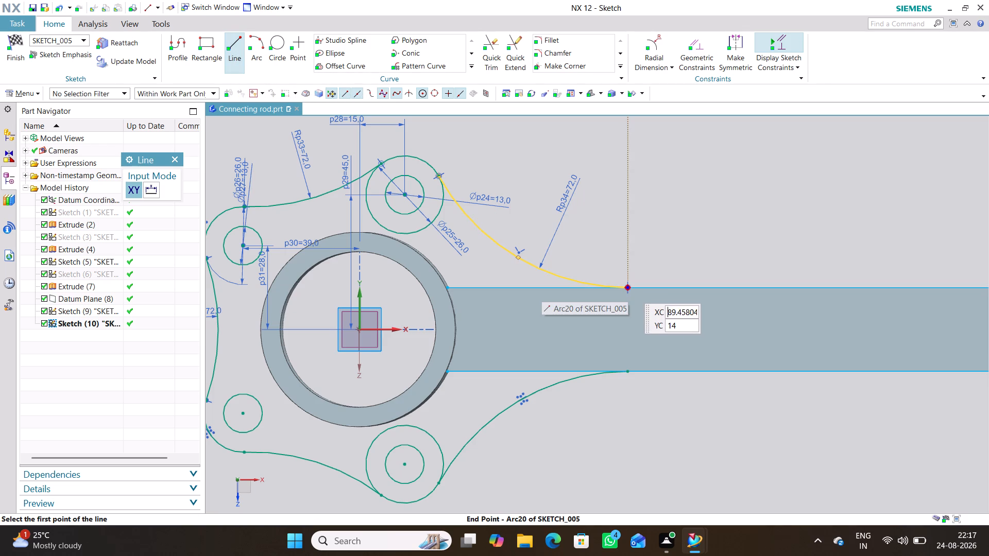
left_click(627, 287)
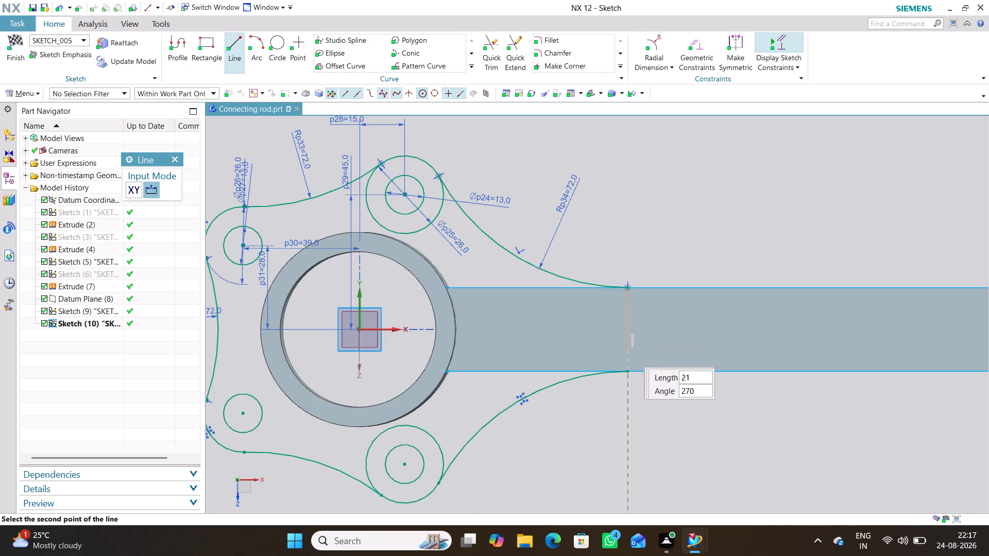
left_click(627, 370)
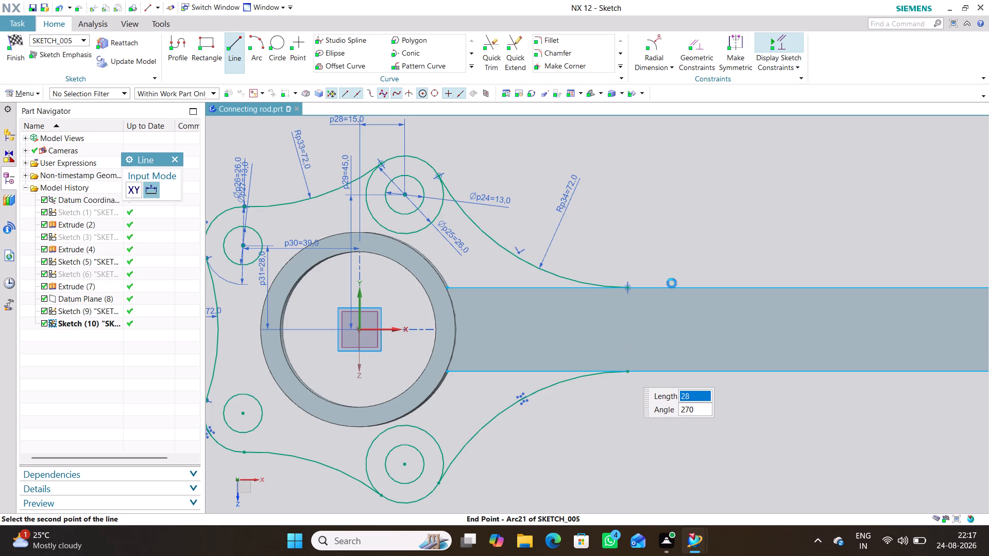
right_click(664, 185)
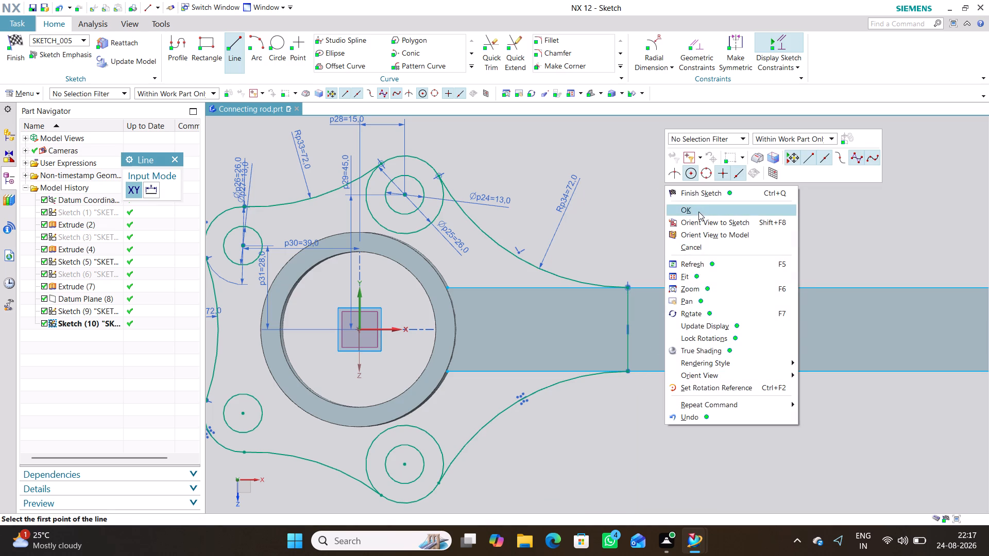
left_click(698, 212)
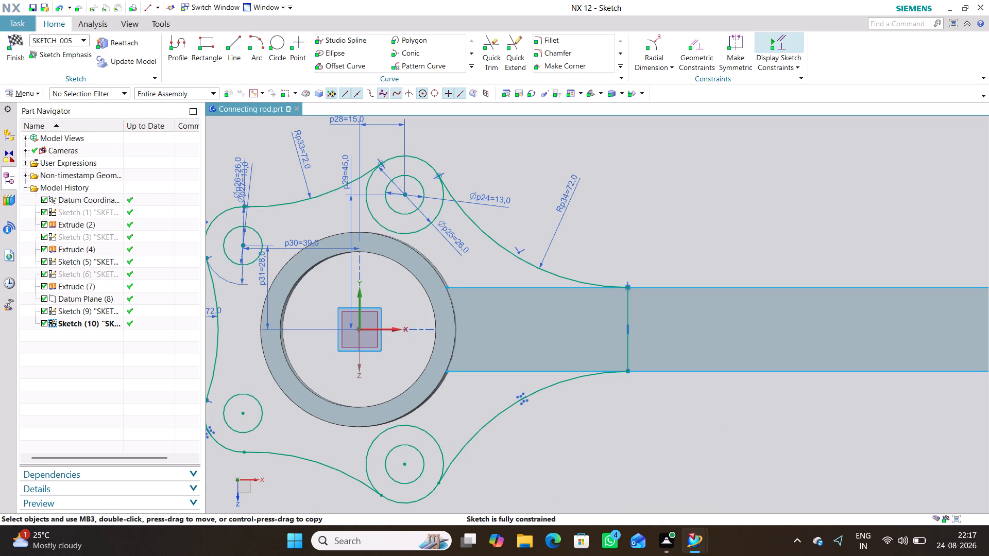
Convert both long shank edge lines to reference curves and finish the sketch.
scroll(642, 417, "down", 2)
scroll(640, 402, "up", 1)
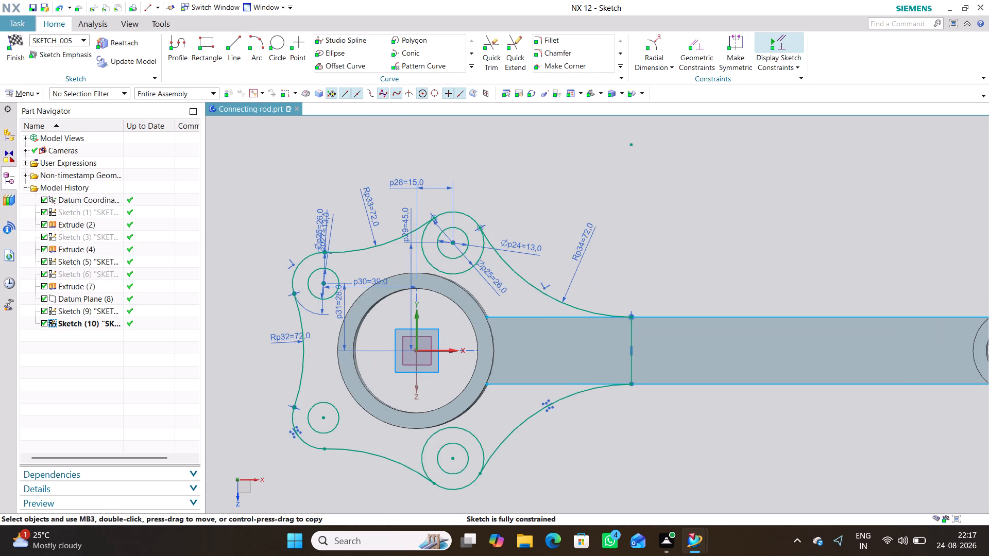
left_click(676, 253)
left_click(688, 274)
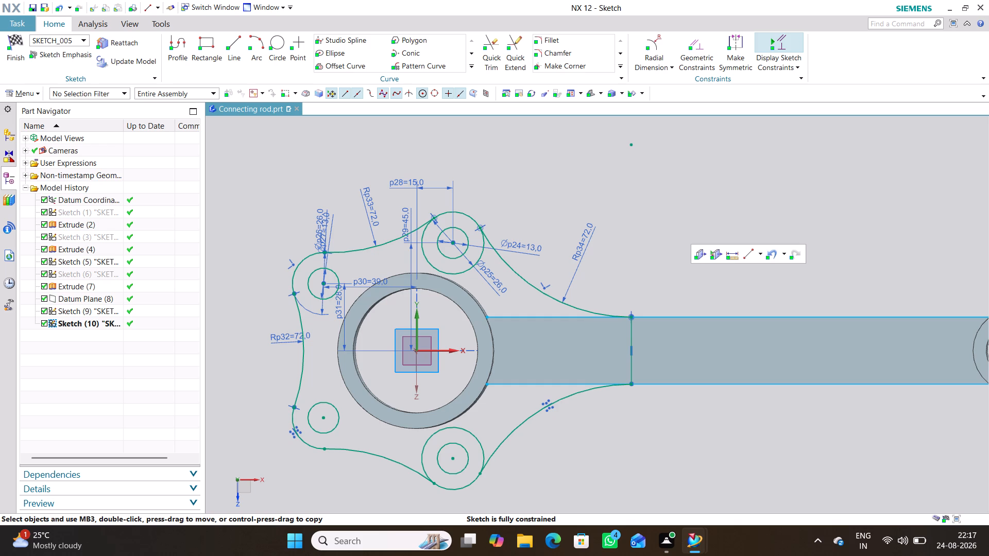
middle_click_drag(645, 201, 636, 225)
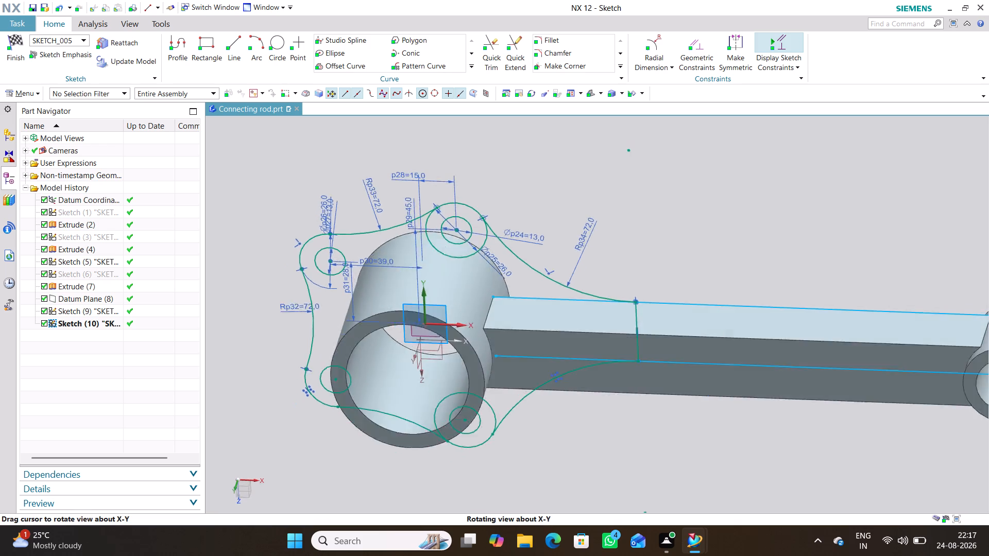
middle_click_drag(636, 225, 649, 211)
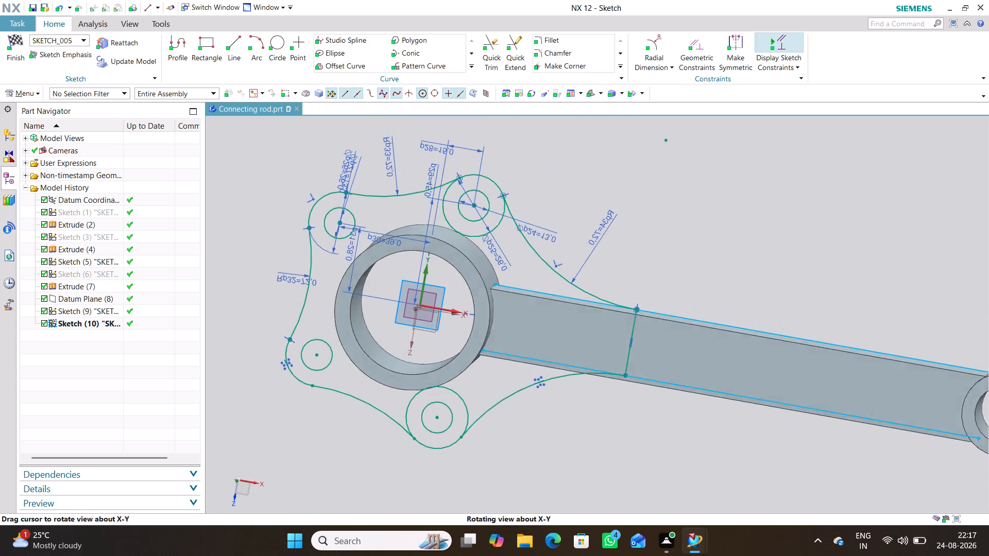
middle_click_drag(649, 211, 648, 207)
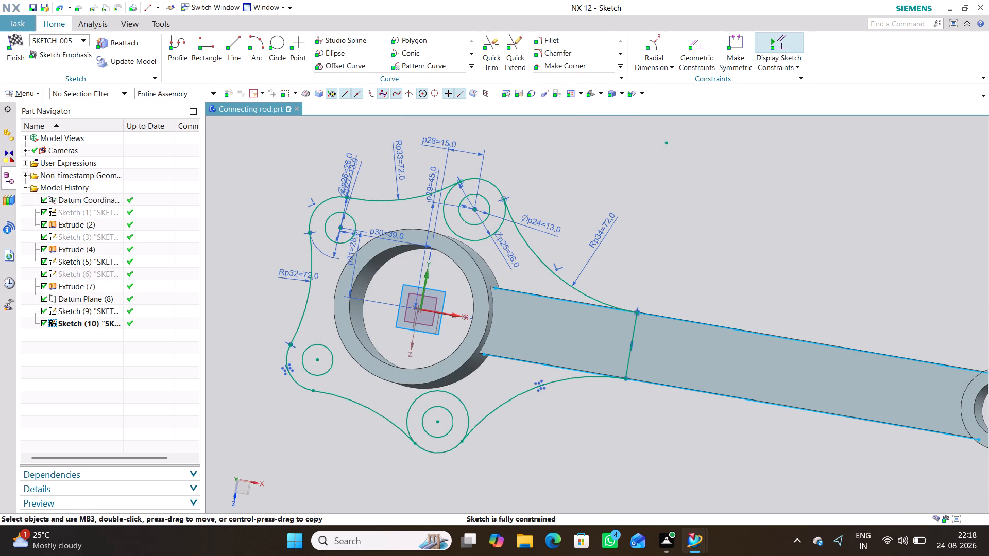
key("shift+F8")
key("shift+F8")
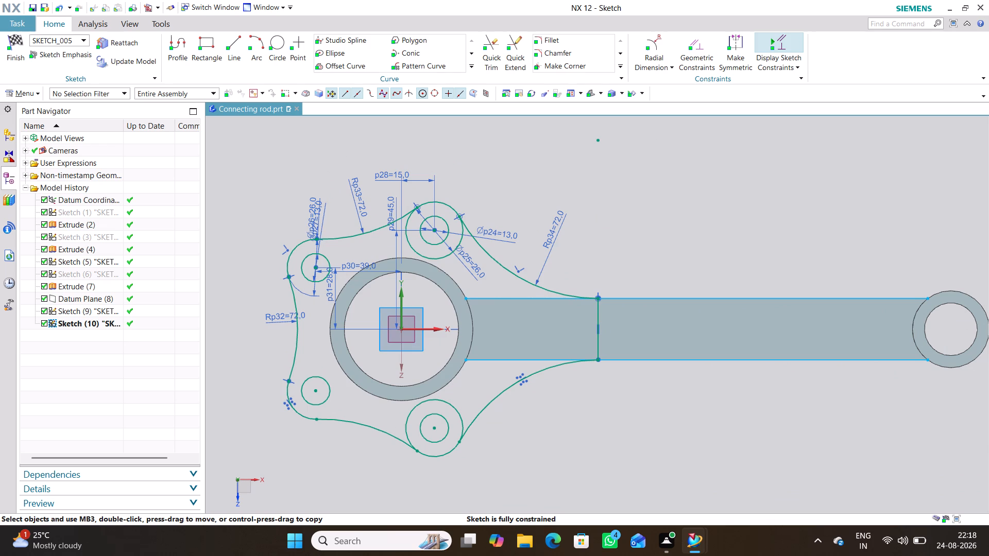
right_click(668, 298)
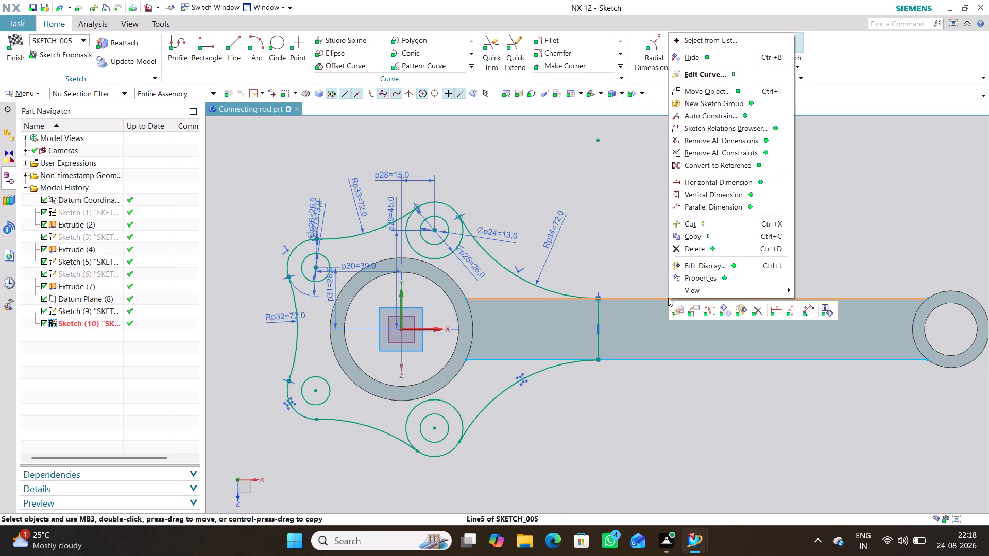
left_click(719, 170)
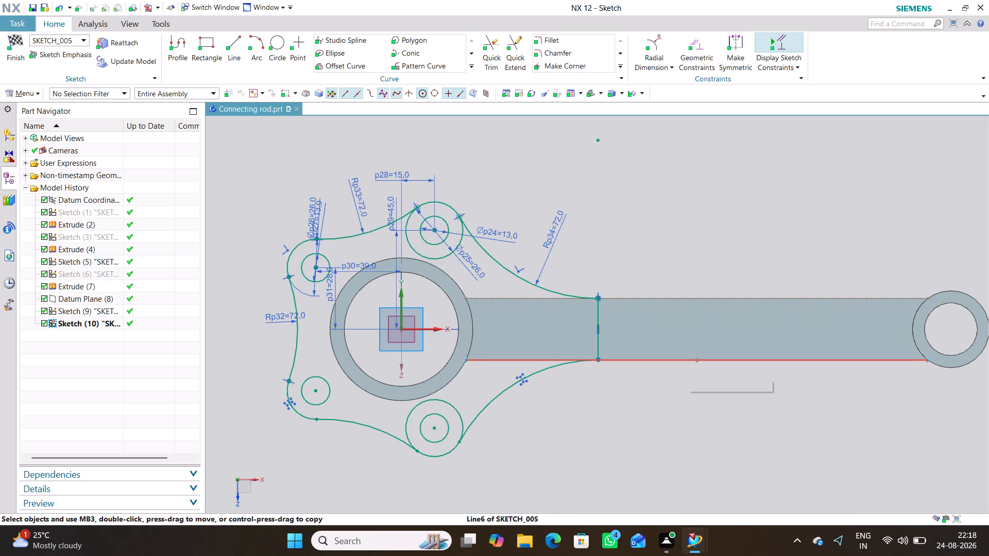
right_click(687, 365)
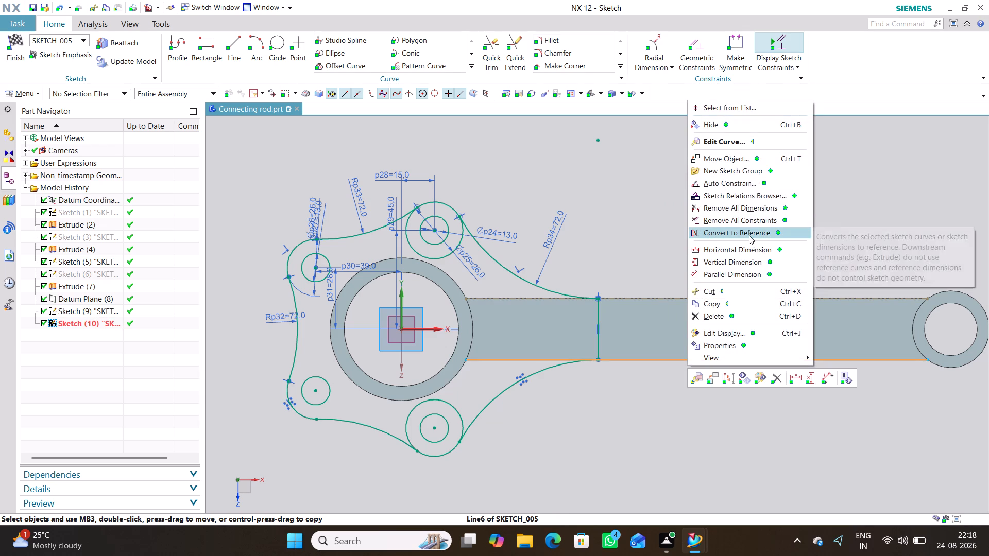
left_click(749, 235)
left_click(702, 237)
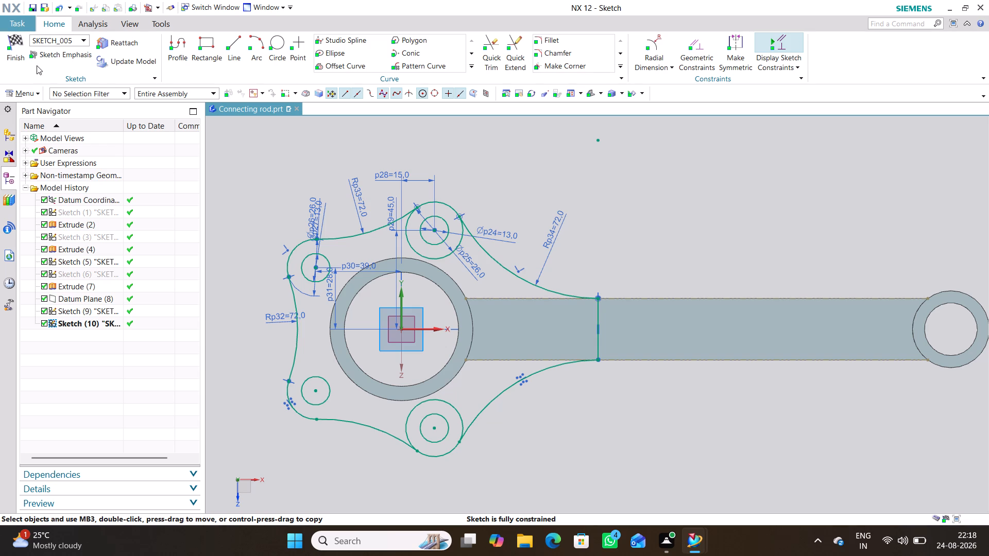
left_click(17, 64)
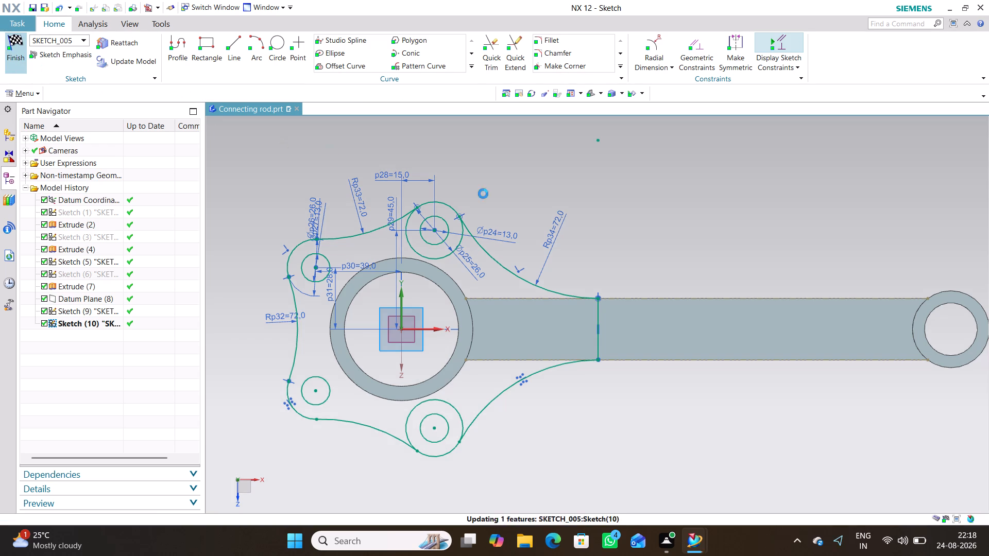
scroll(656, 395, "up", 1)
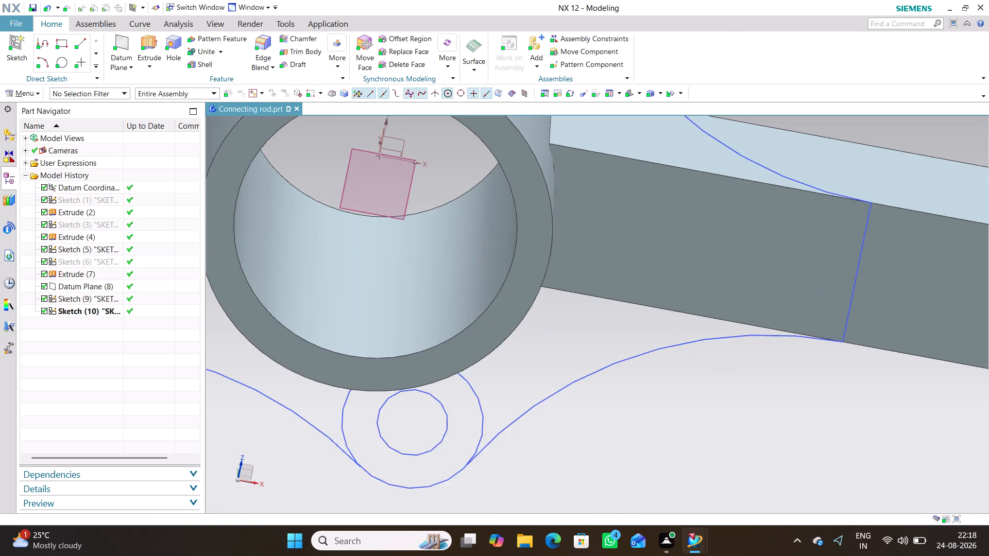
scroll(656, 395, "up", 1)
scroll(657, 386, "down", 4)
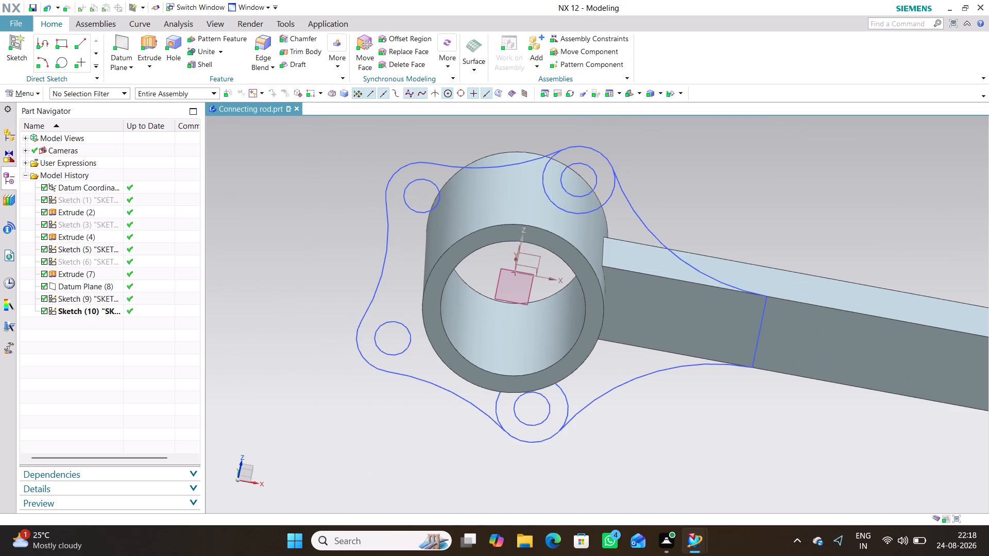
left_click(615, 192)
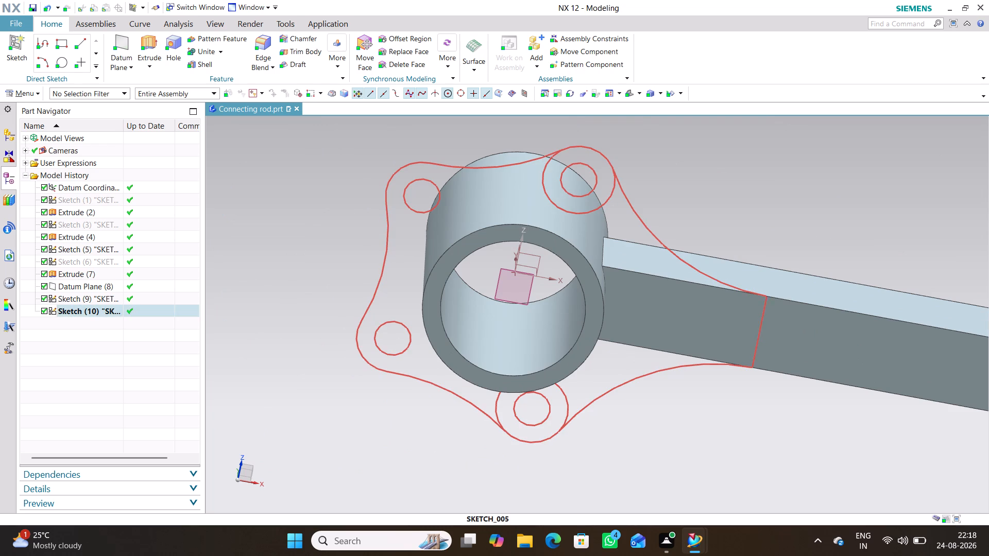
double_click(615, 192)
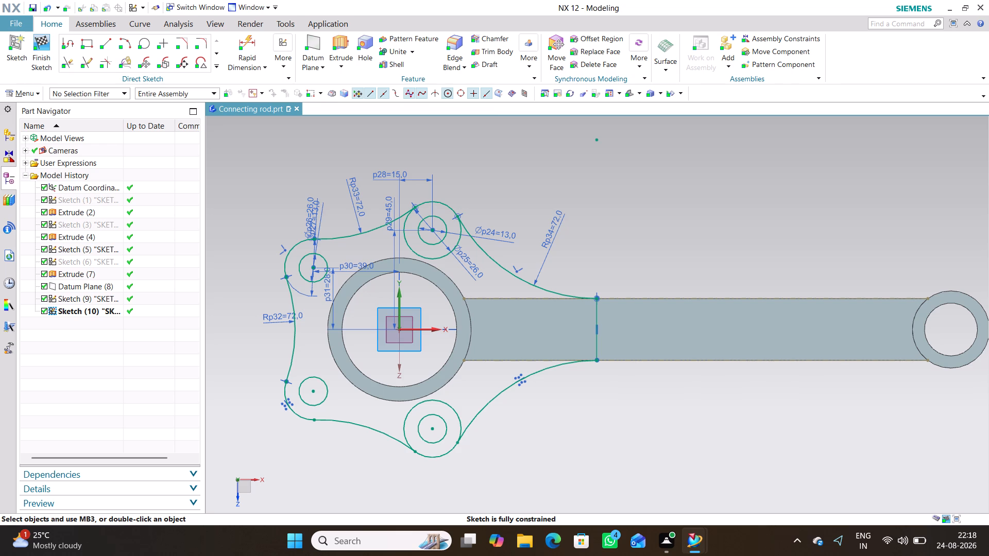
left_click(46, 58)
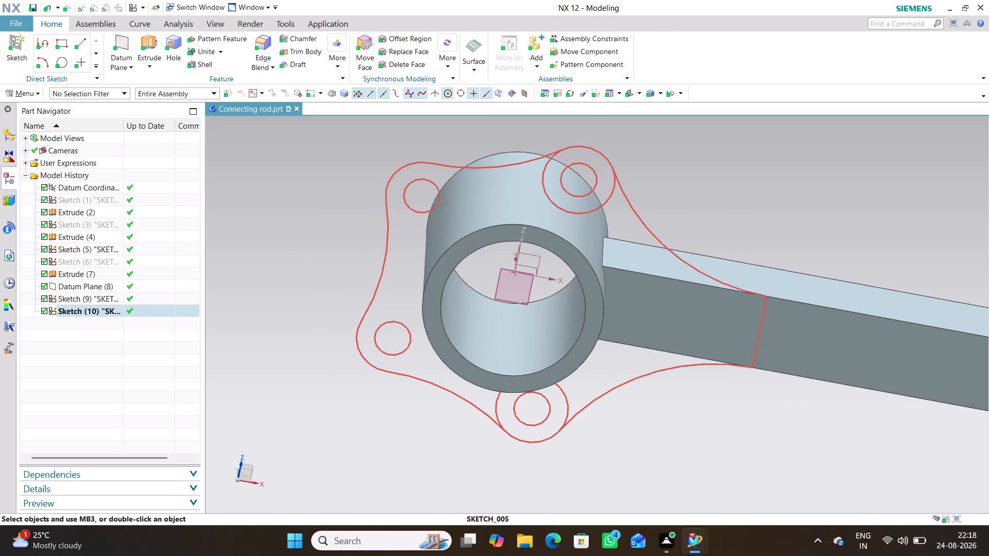
Reopen the large-end sketch with rollback, Quick Trim the inner portion of the +Y-side 26 mm boss circle, and finish the sketch.
right_click(627, 381)
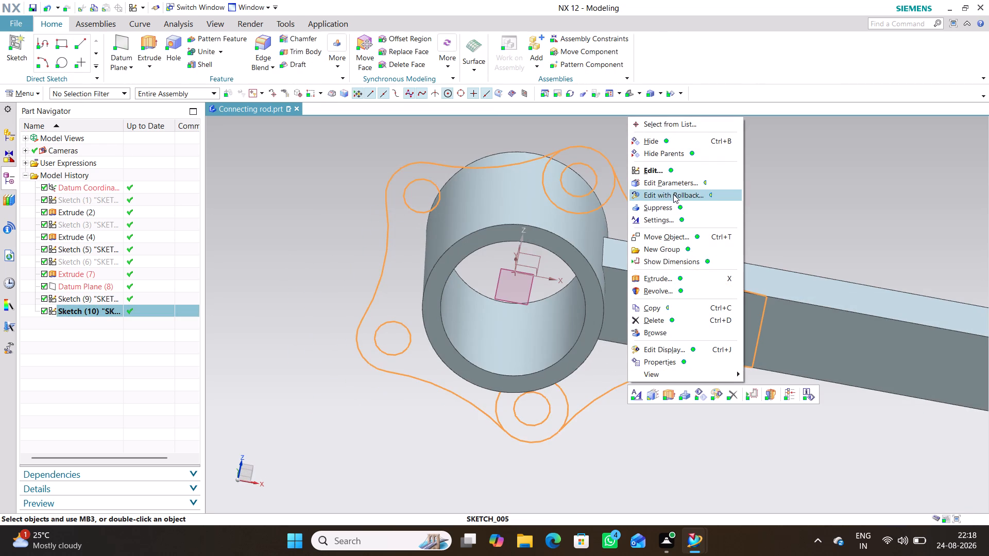
left_click(674, 196)
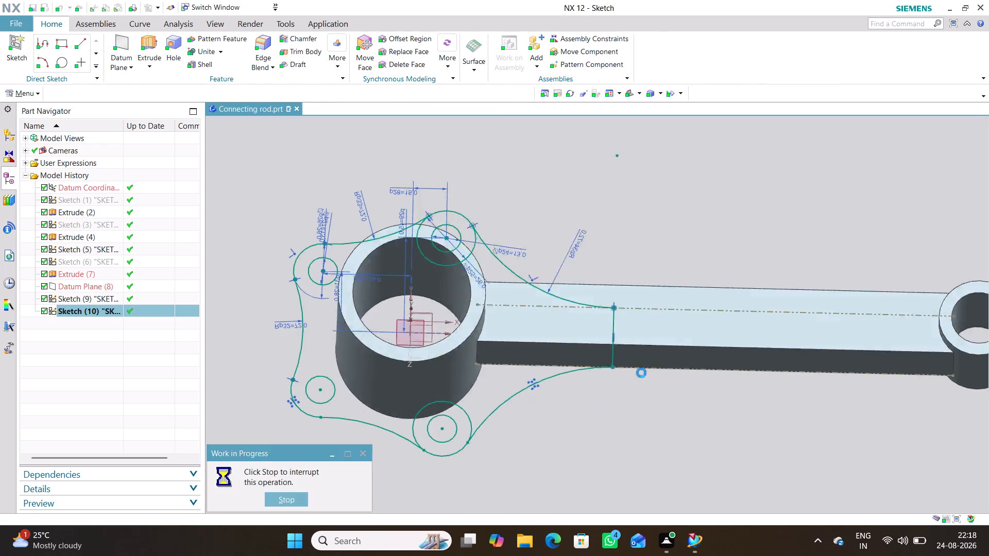
left_click(492, 55)
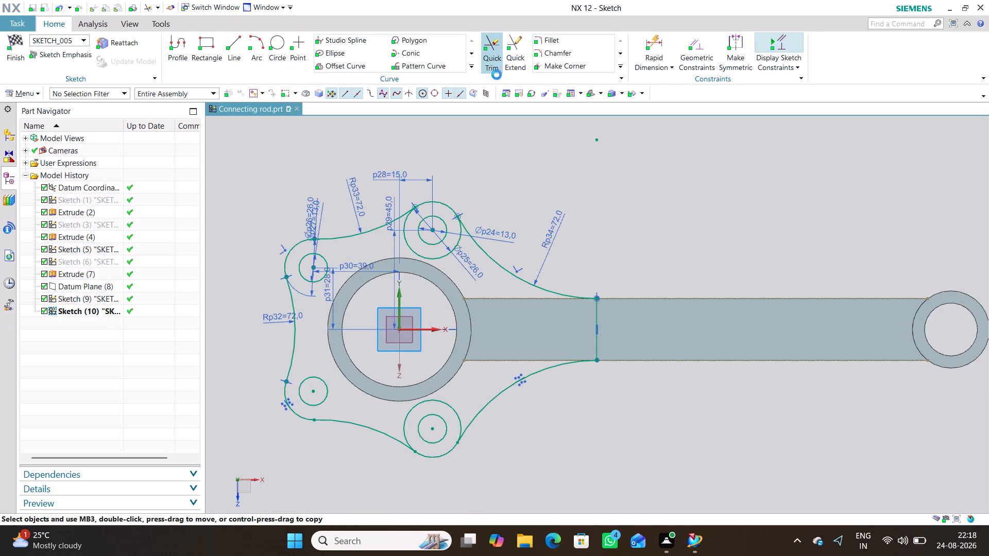
left_click(440, 258)
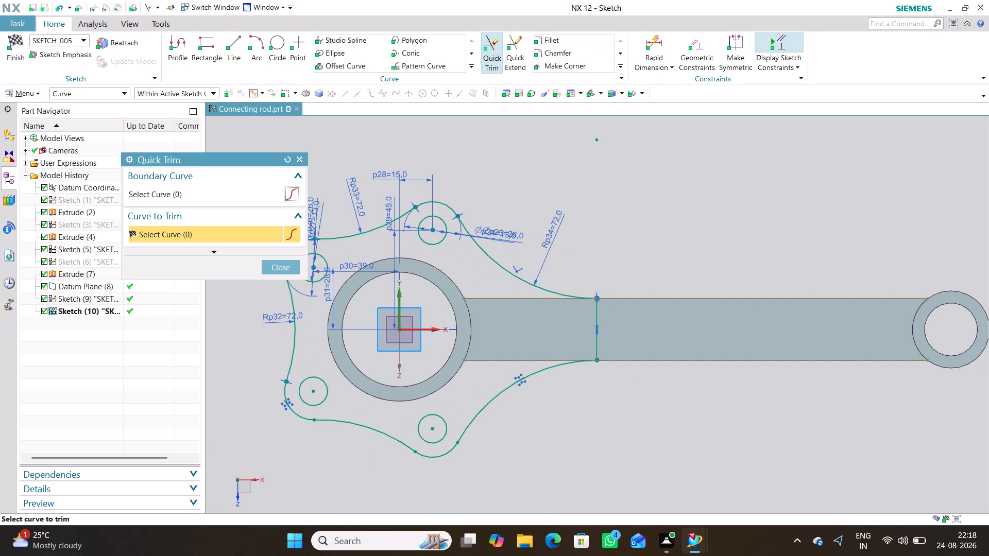
left_click(282, 263)
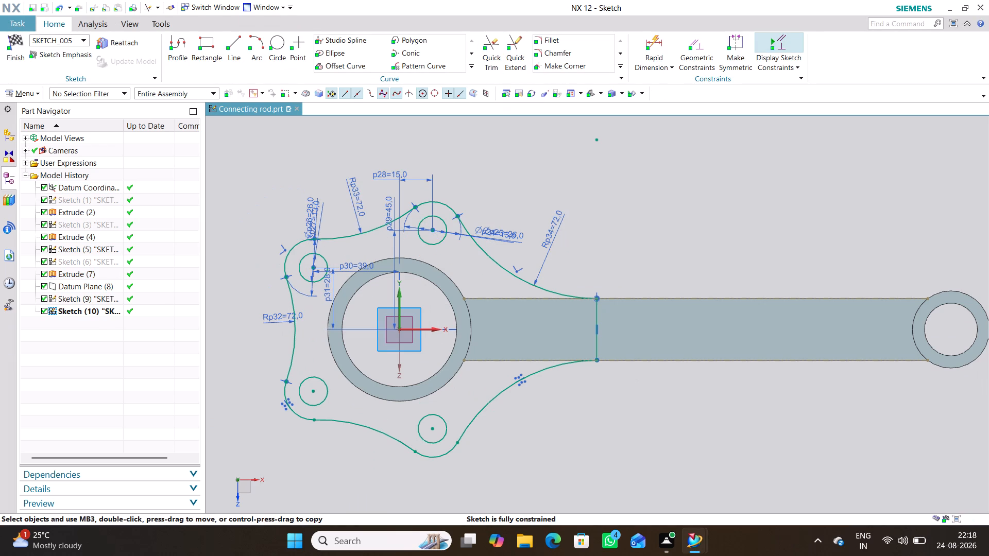
left_click(21, 54)
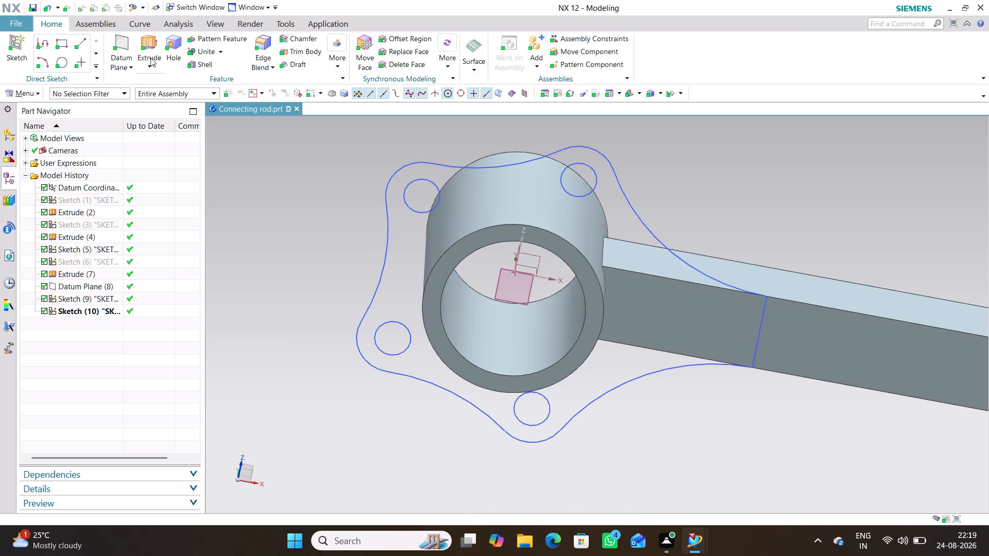
Set up an Extrude of the closed large-end flange sketch from 0 to 7 mm with Boolean set to None.
left_click(150, 58)
left_click(183, 80)
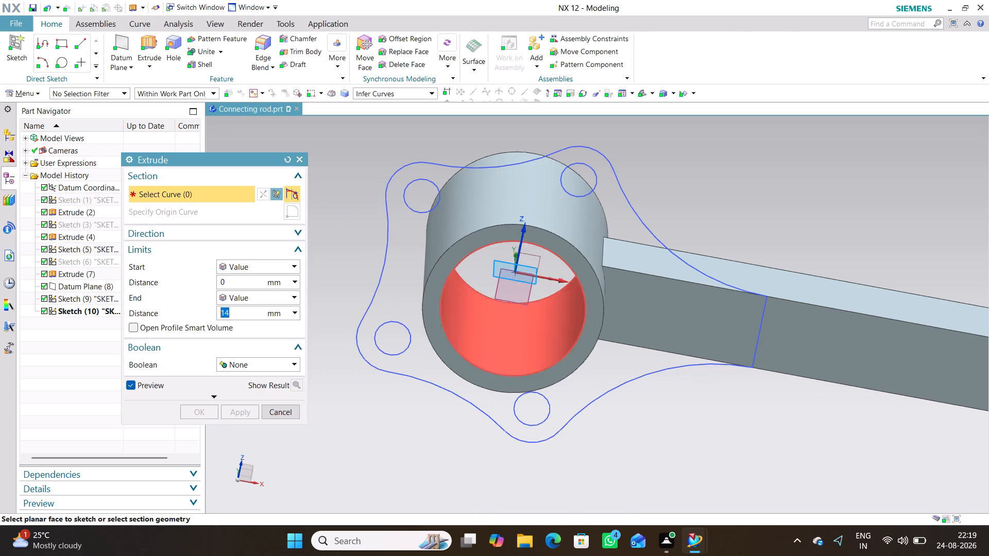
left_click(611, 391)
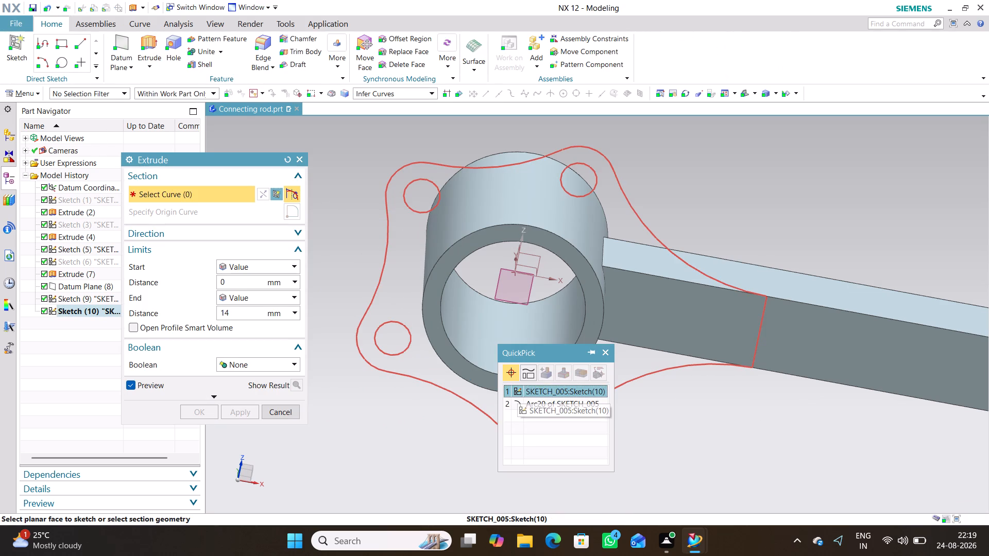
left_click(555, 392)
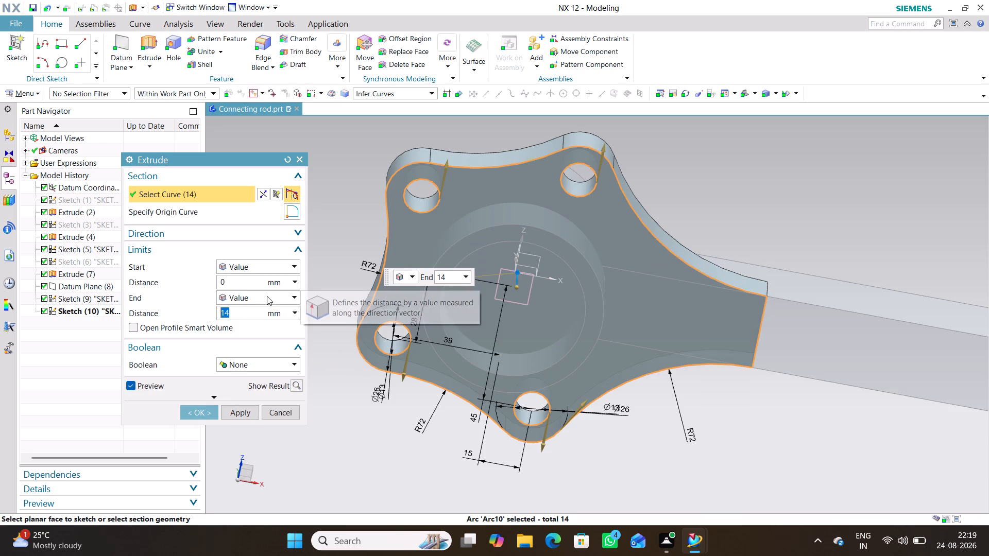
scroll(681, 433, "up", 1)
scroll(690, 427, "down", 3)
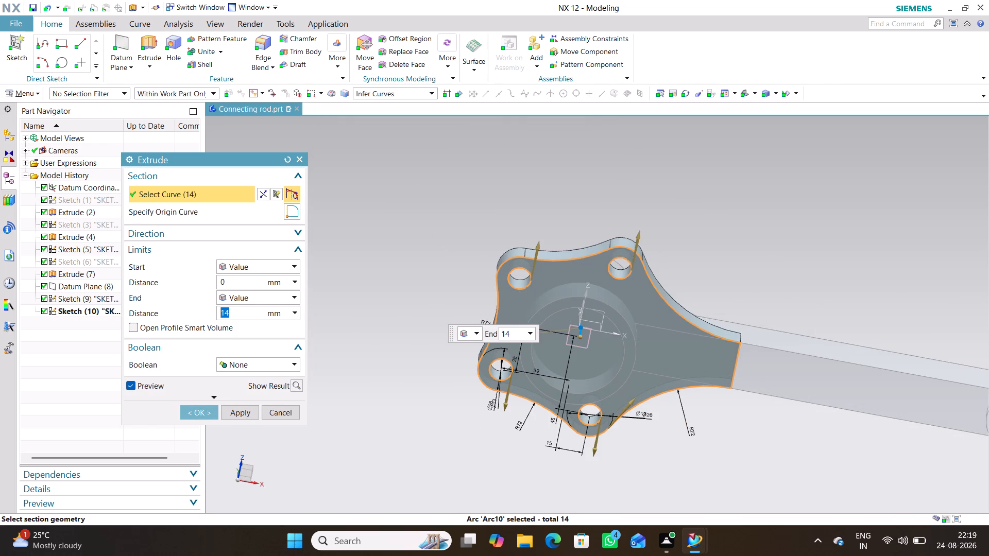
middle_click_drag(723, 440, 669, 446)
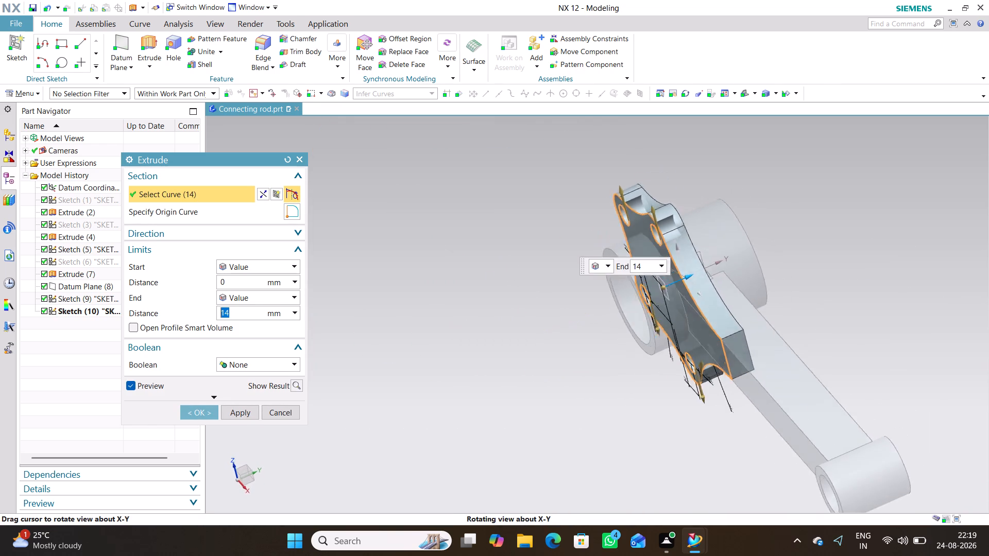
middle_click_drag(669, 446, 667, 453)
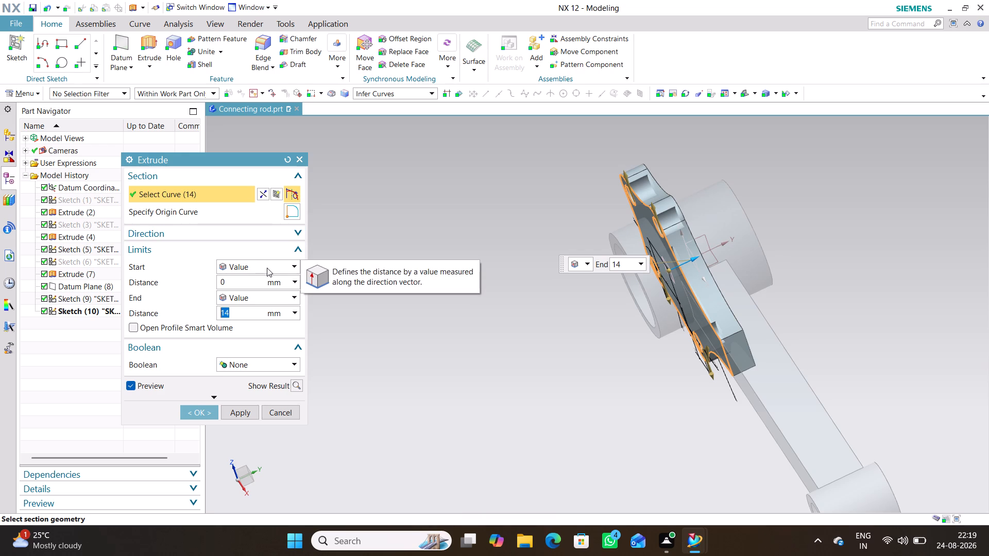
left_click(265, 192)
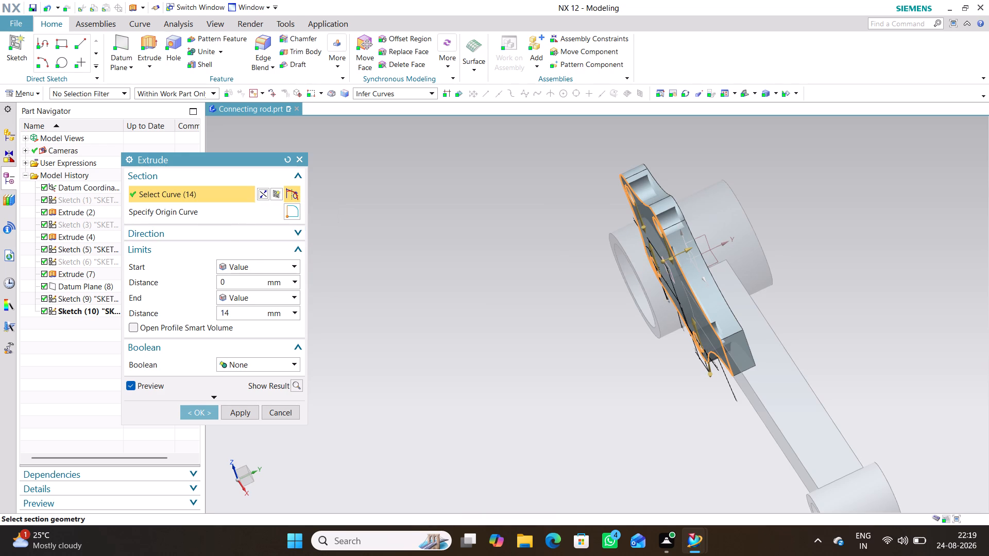
middle_click_drag(477, 352, 468, 347)
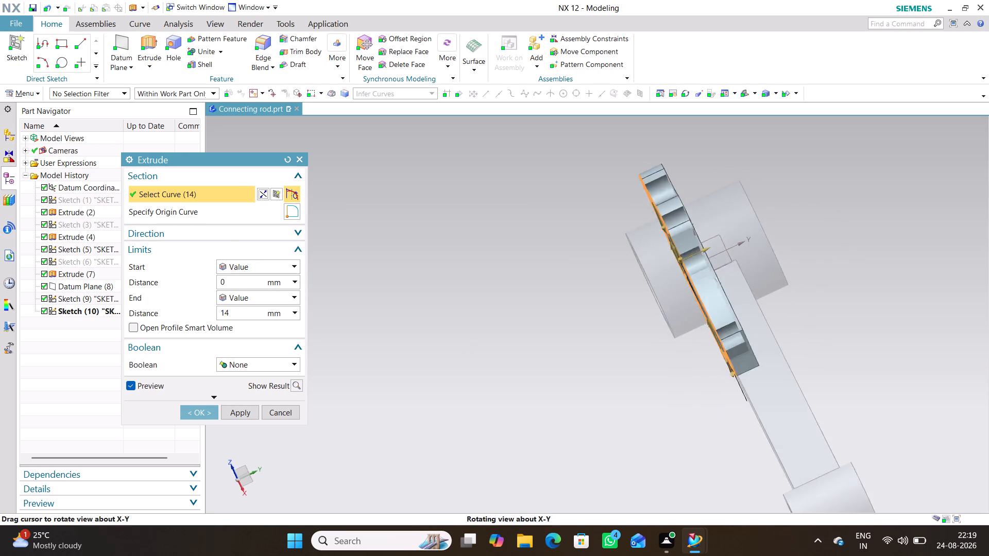
middle_click_drag(468, 347, 472, 341)
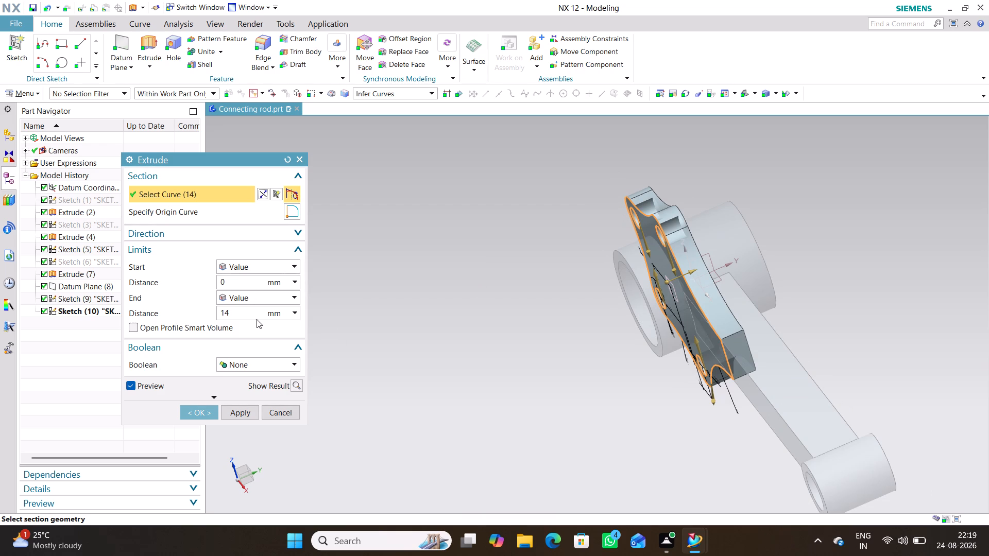
left_click_drag(241, 308, 214, 314)
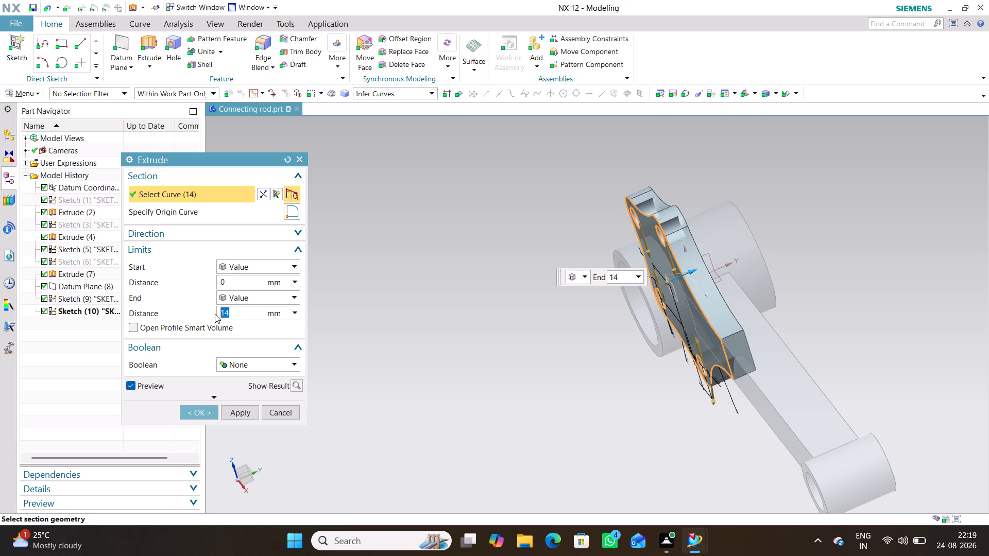
key("7")
left_click(498, 272)
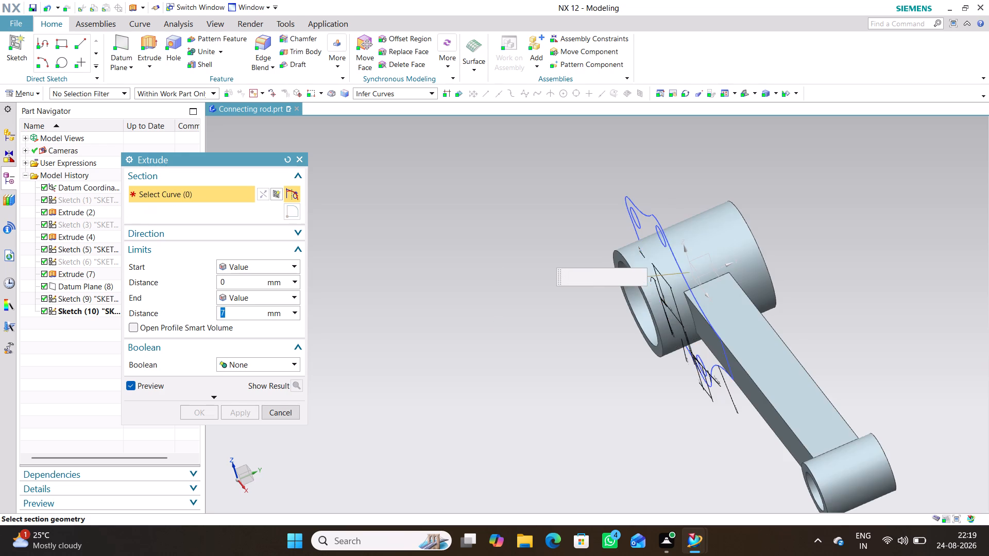
middle_click_drag(523, 393, 530, 383)
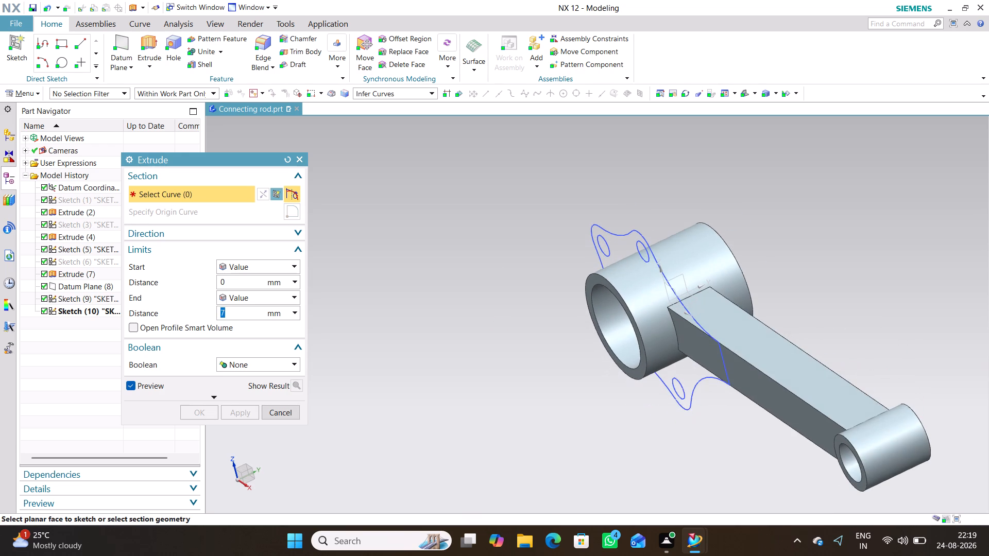
left_click(634, 234)
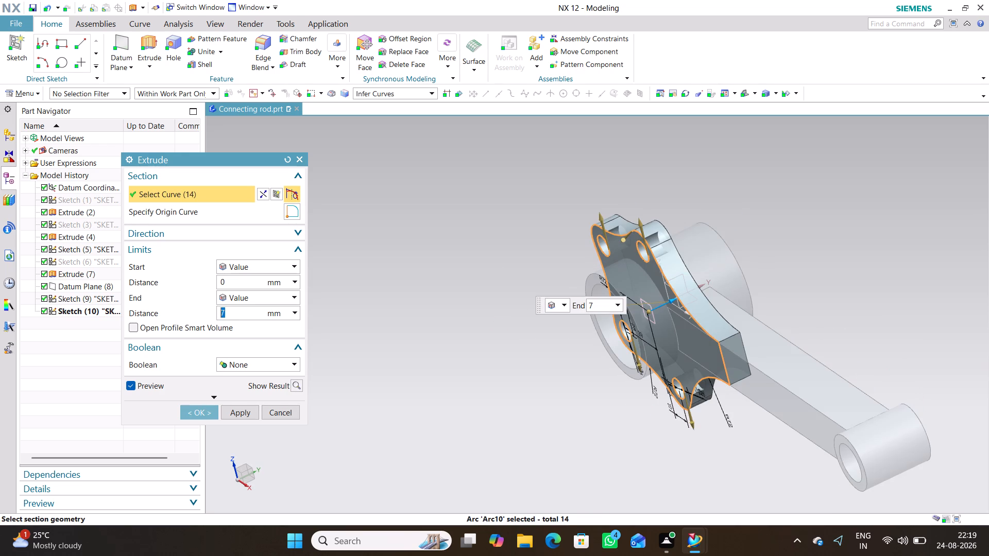
middle_click_drag(500, 408, 494, 406)
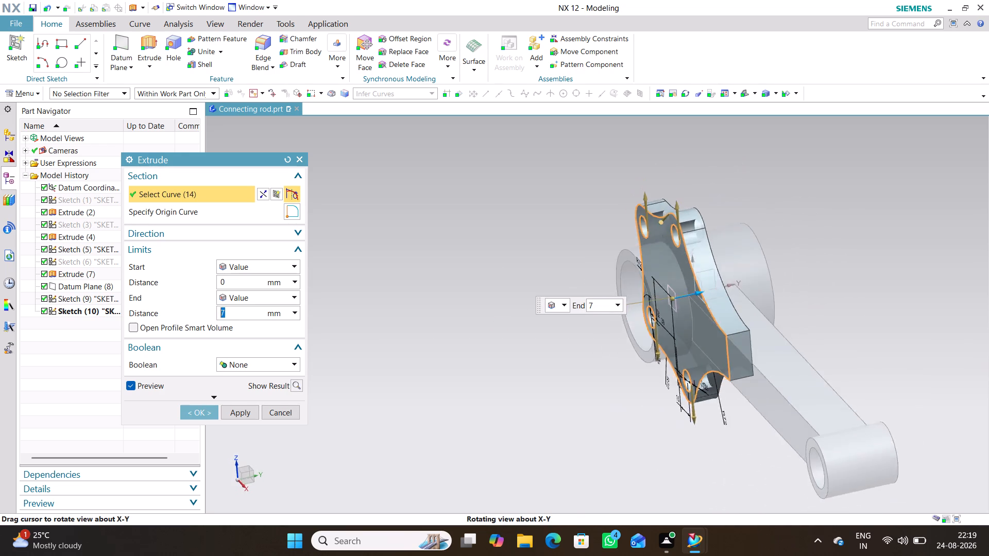
middle_click_drag(494, 406, 488, 413)
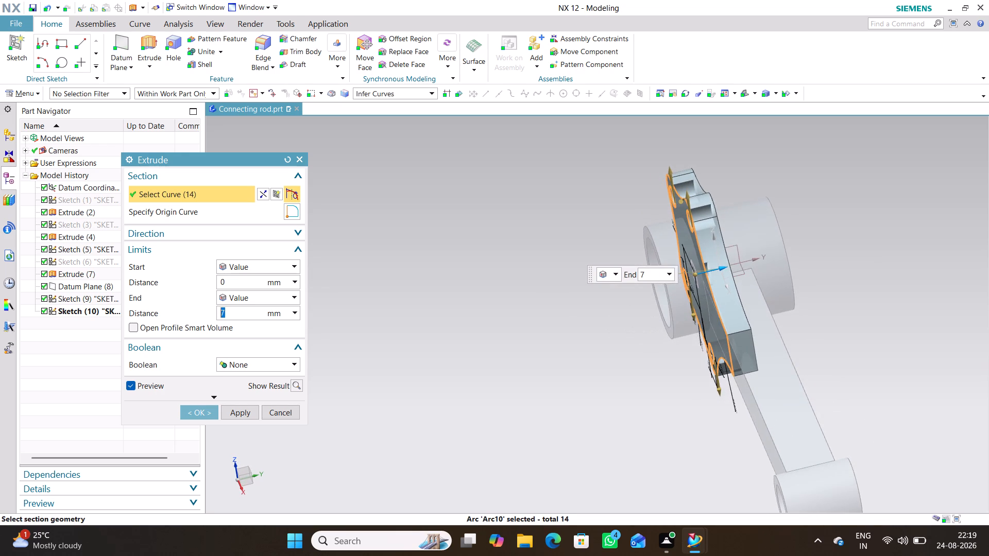
scroll(684, 289, "down", 1)
scroll(726, 293, "up", 3)
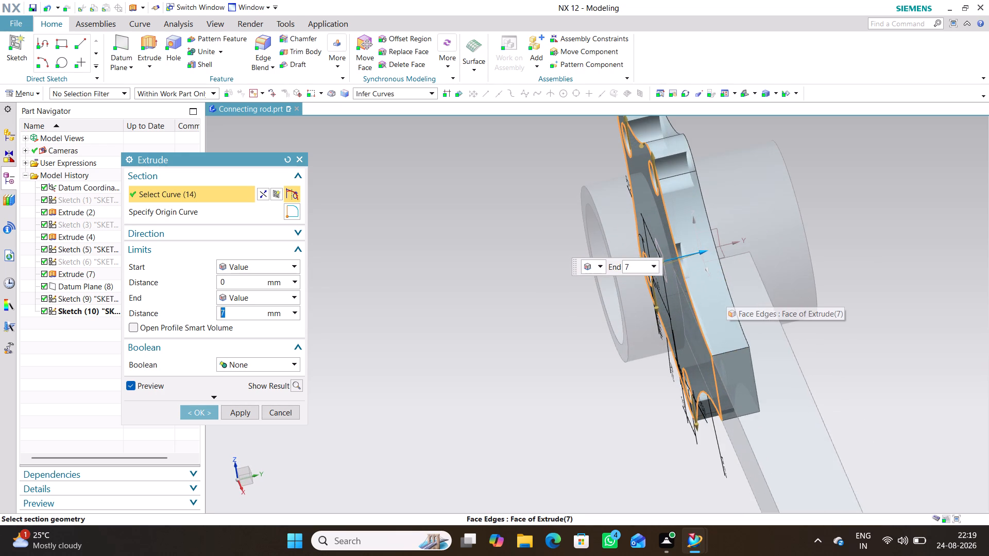
Flip the flange extrusion to the -Y side, set its end distance to 7 mm, and apply it with the whole flange sketch selected.
left_click(698, 253)
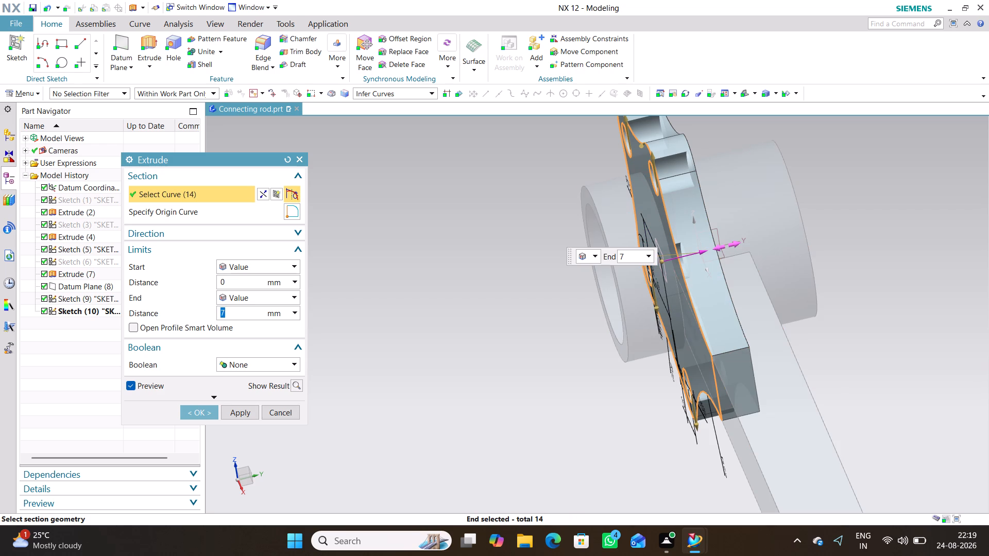
left_click_drag(701, 251, 595, 286)
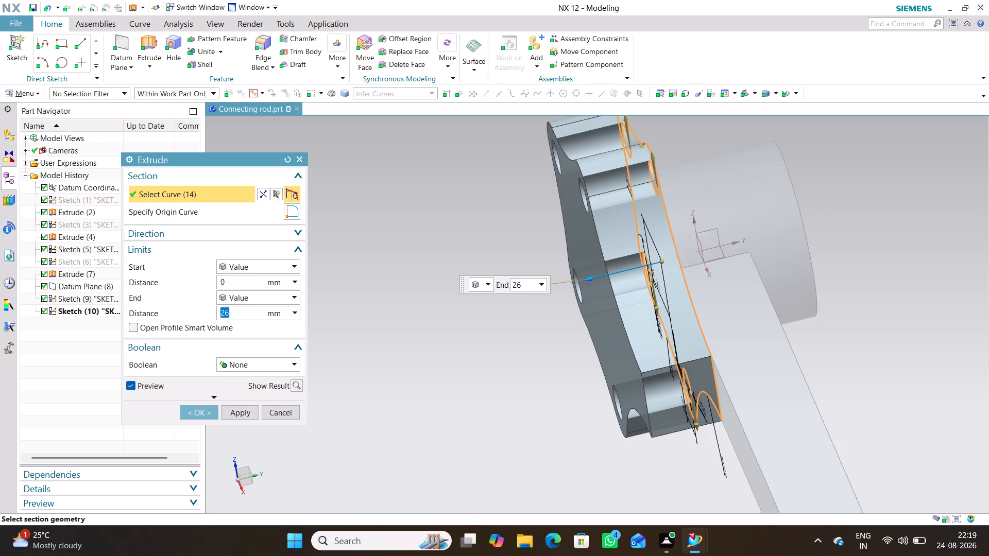
left_click_drag(245, 315, 218, 315)
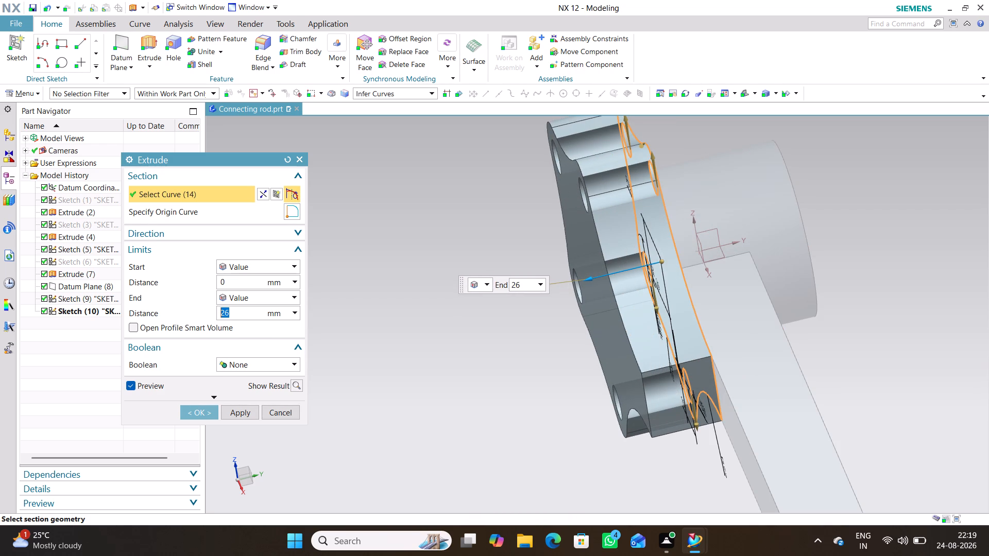
key("7")
left_click(416, 285)
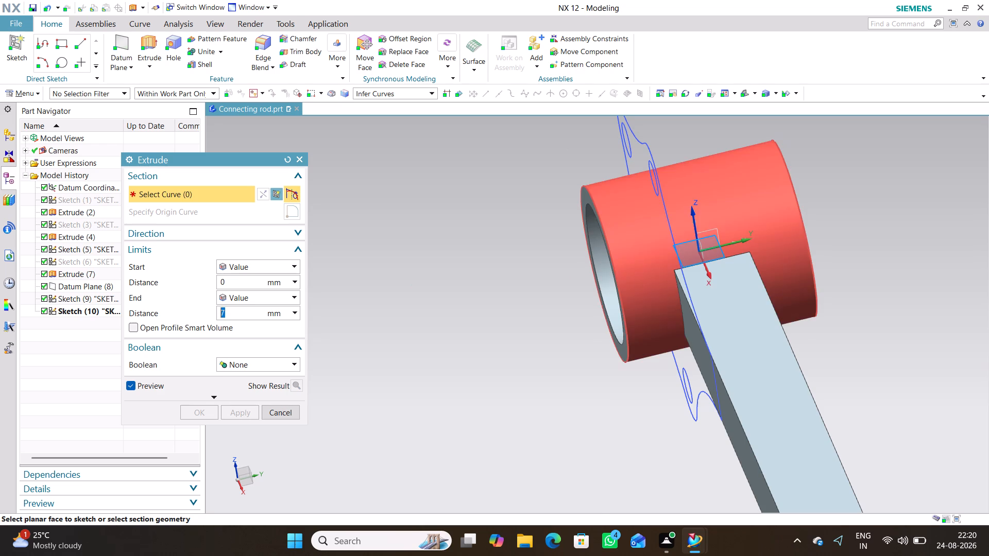
left_click(661, 195)
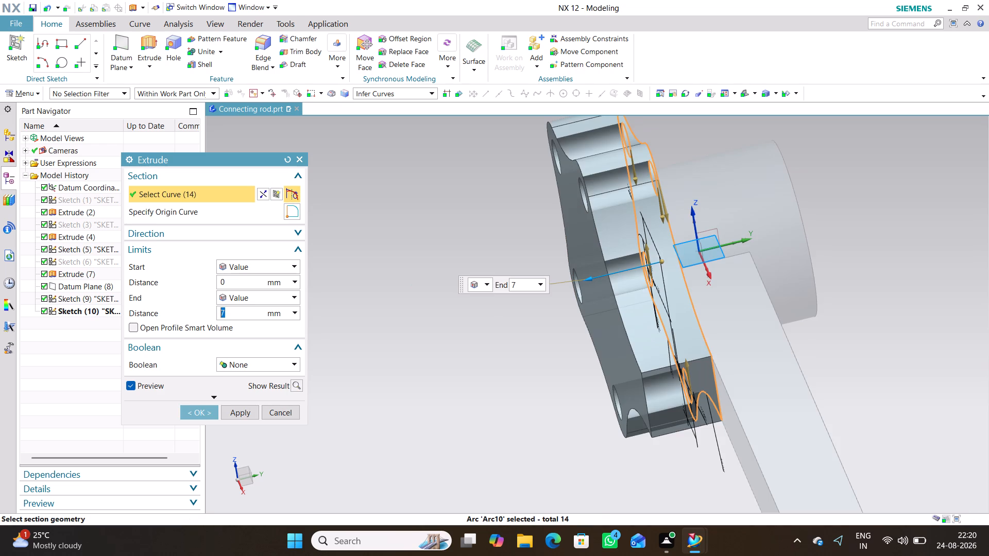
middle_click_drag(404, 376, 390, 357)
left_click(246, 409)
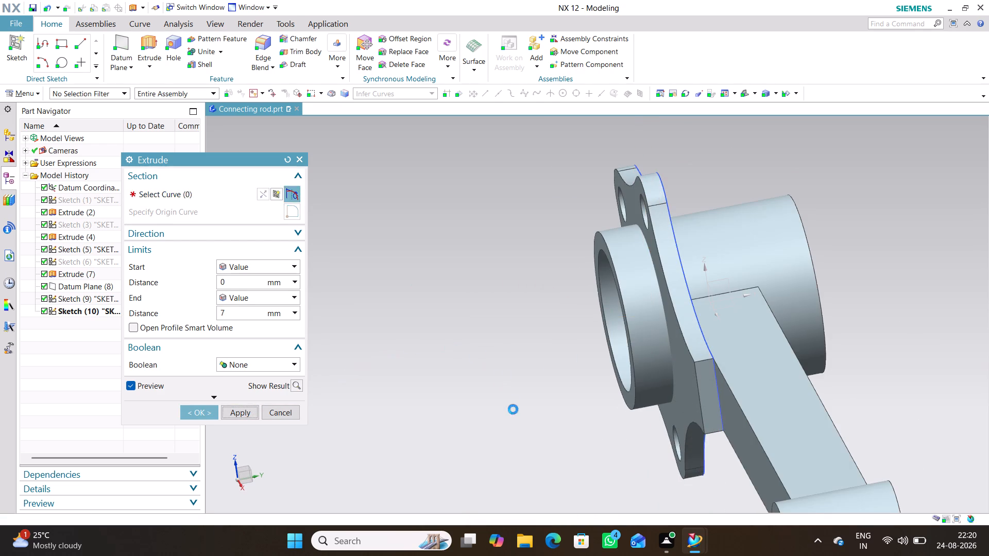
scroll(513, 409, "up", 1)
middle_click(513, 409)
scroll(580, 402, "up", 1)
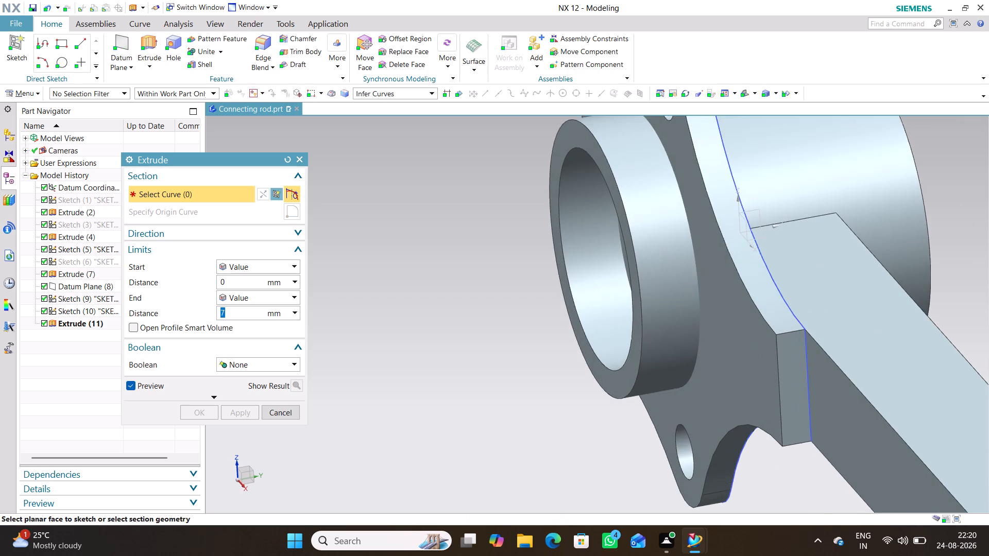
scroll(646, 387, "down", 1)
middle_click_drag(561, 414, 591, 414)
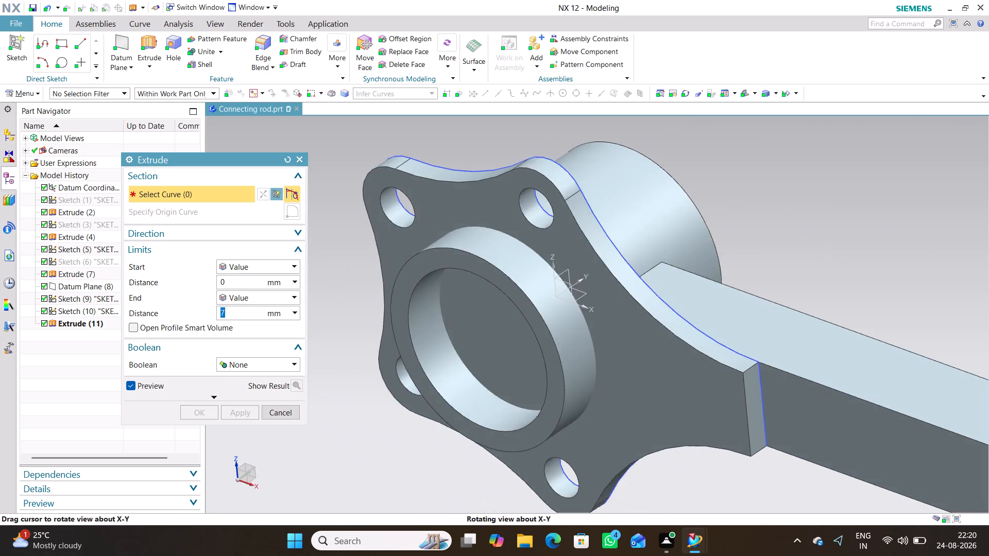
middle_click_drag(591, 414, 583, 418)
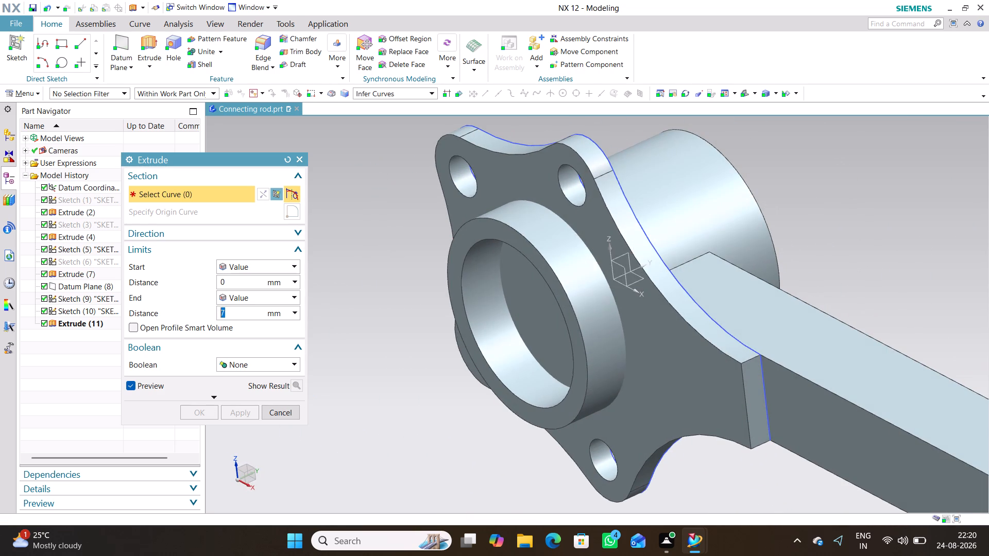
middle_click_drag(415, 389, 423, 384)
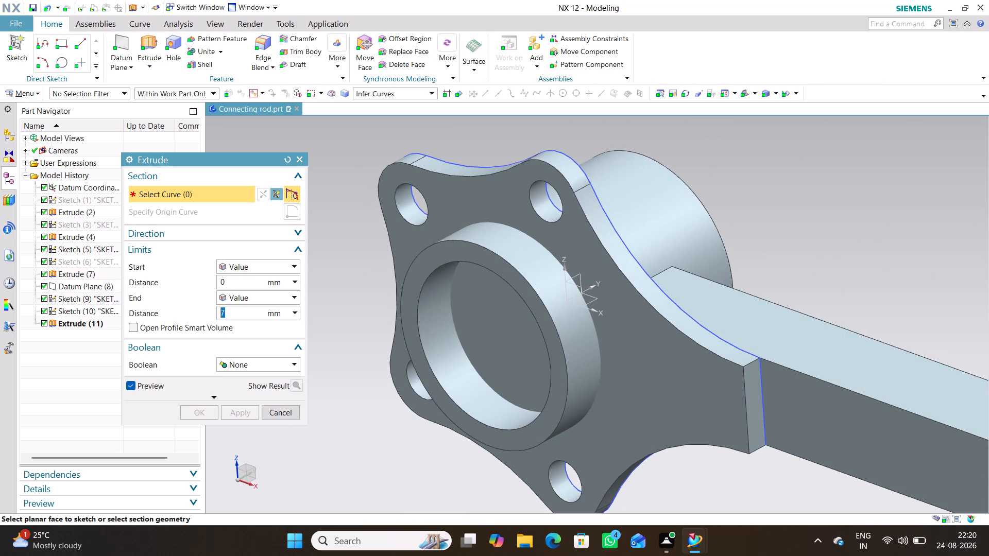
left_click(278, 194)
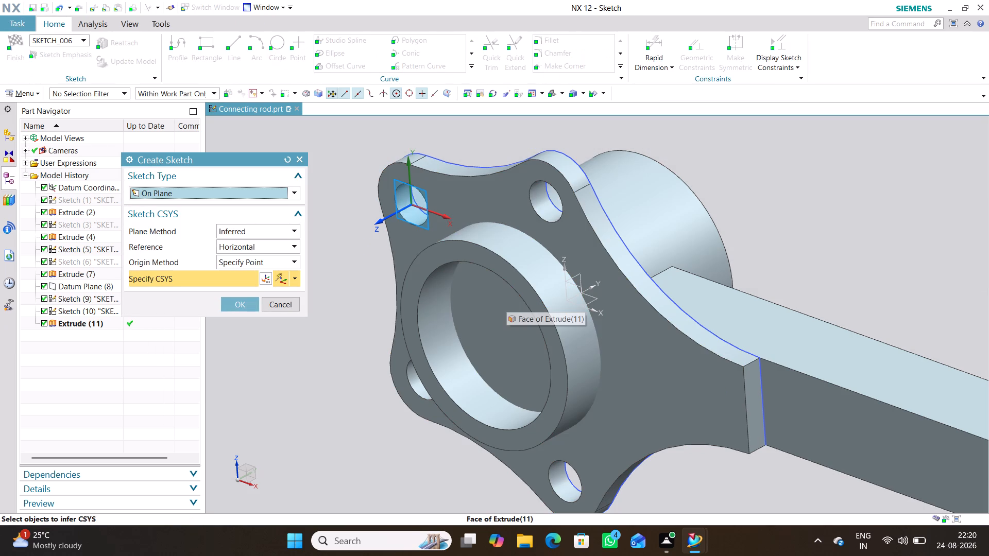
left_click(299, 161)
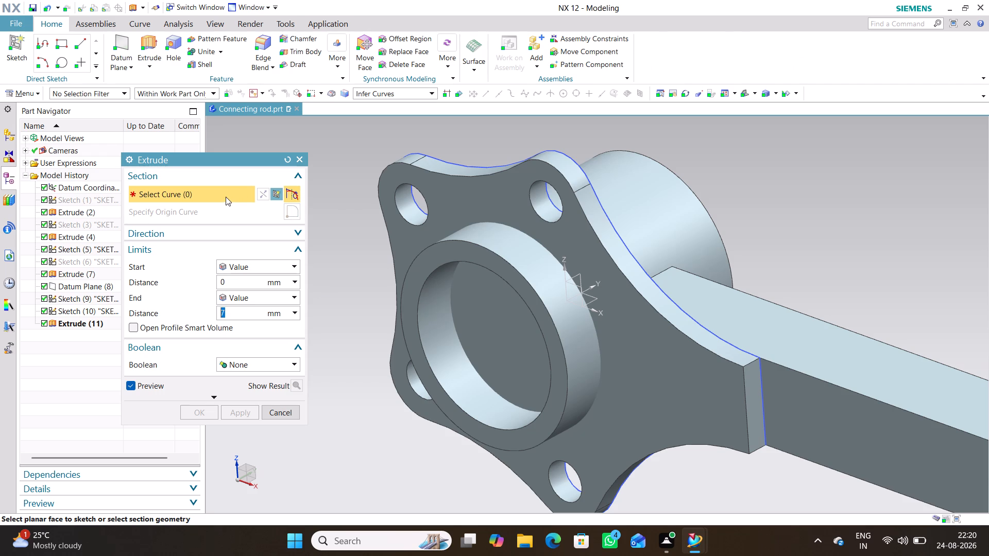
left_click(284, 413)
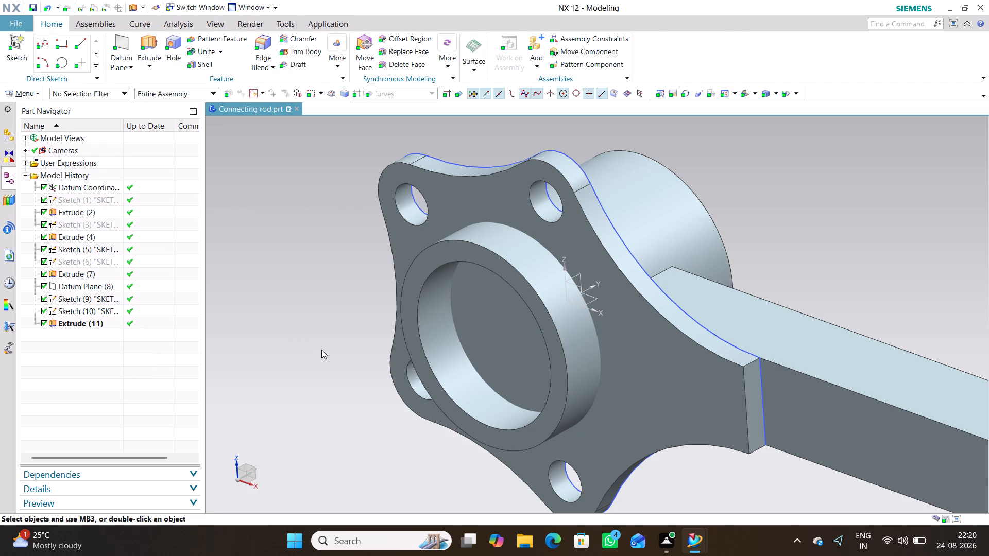
Hide the large-end flange profile sketch, SKETCH_005.
middle_click_drag(321, 350, 322, 359)
left_click(317, 357)
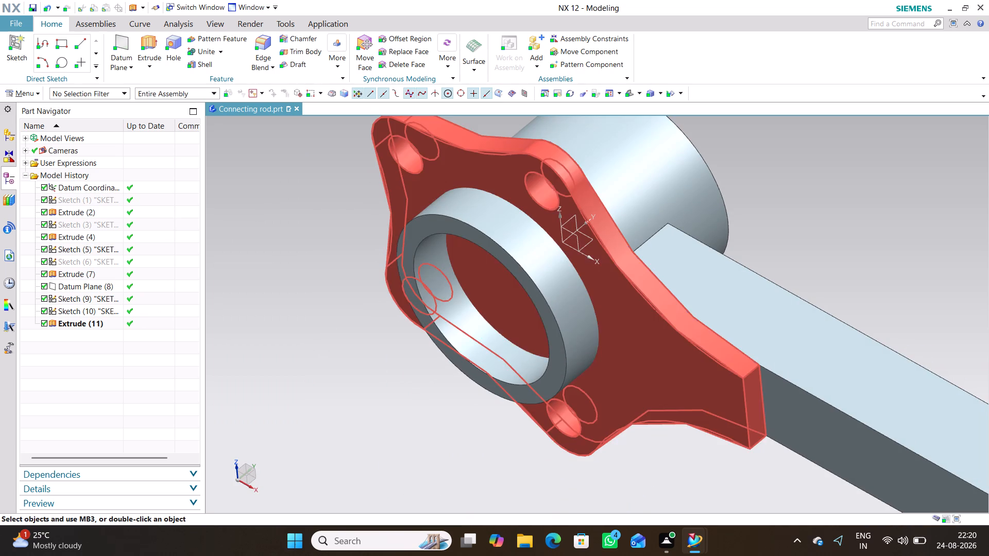
right_click(648, 265)
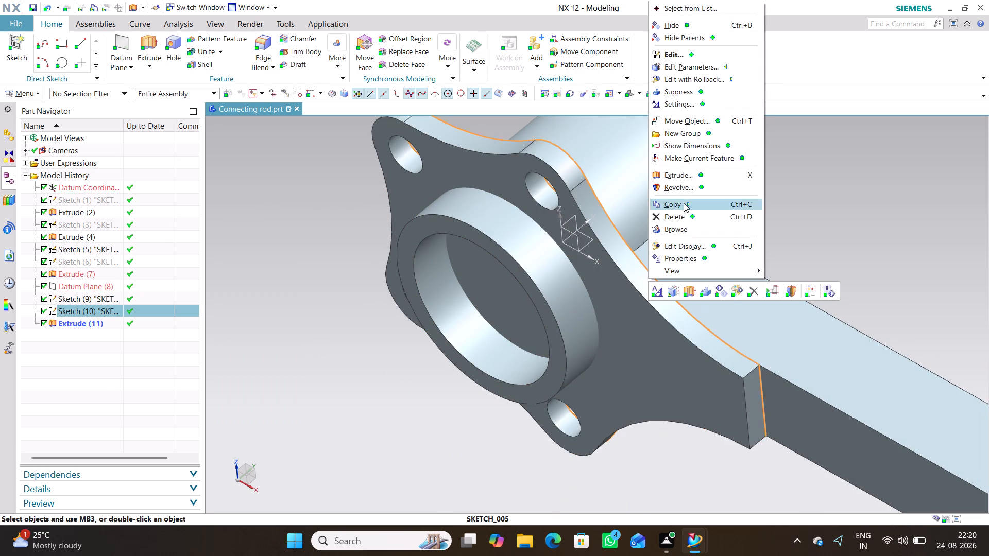
left_click(697, 29)
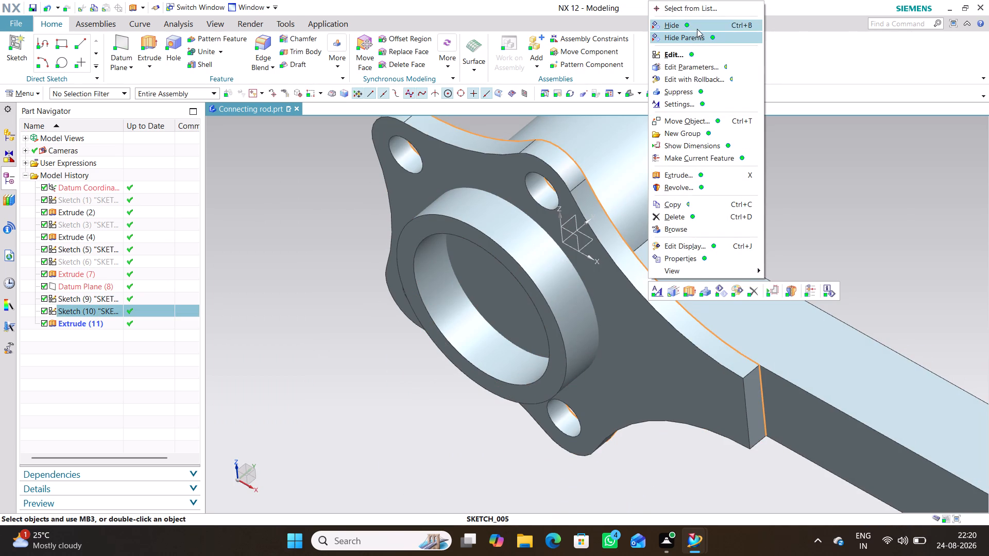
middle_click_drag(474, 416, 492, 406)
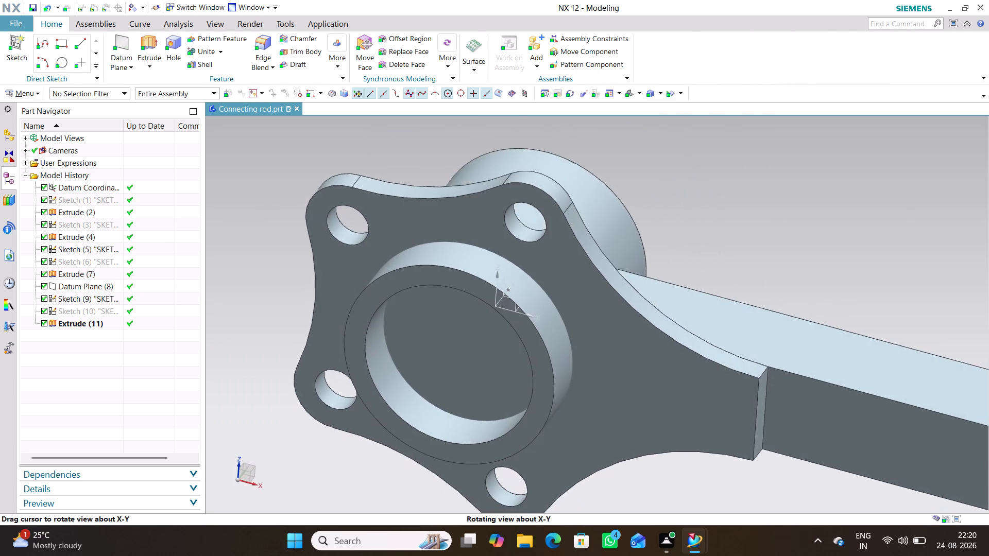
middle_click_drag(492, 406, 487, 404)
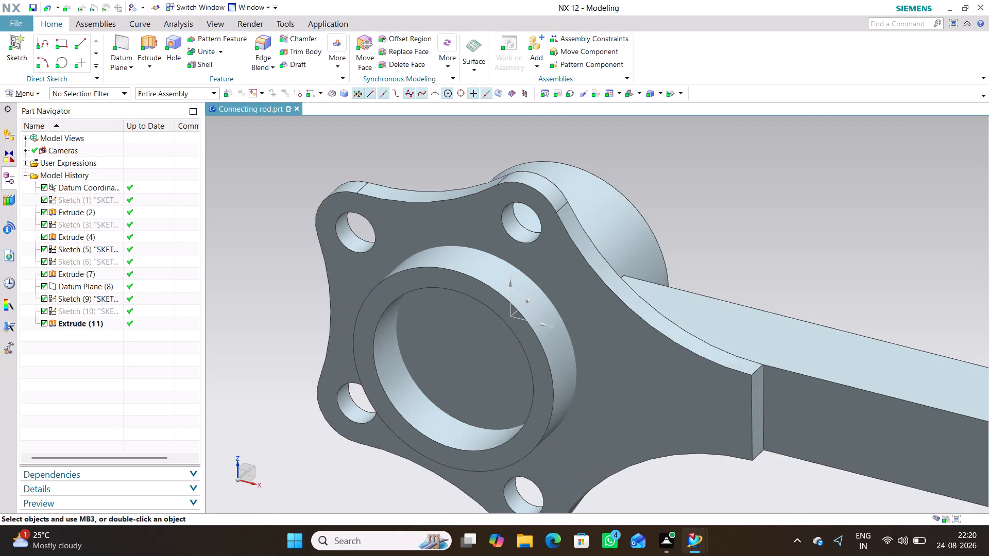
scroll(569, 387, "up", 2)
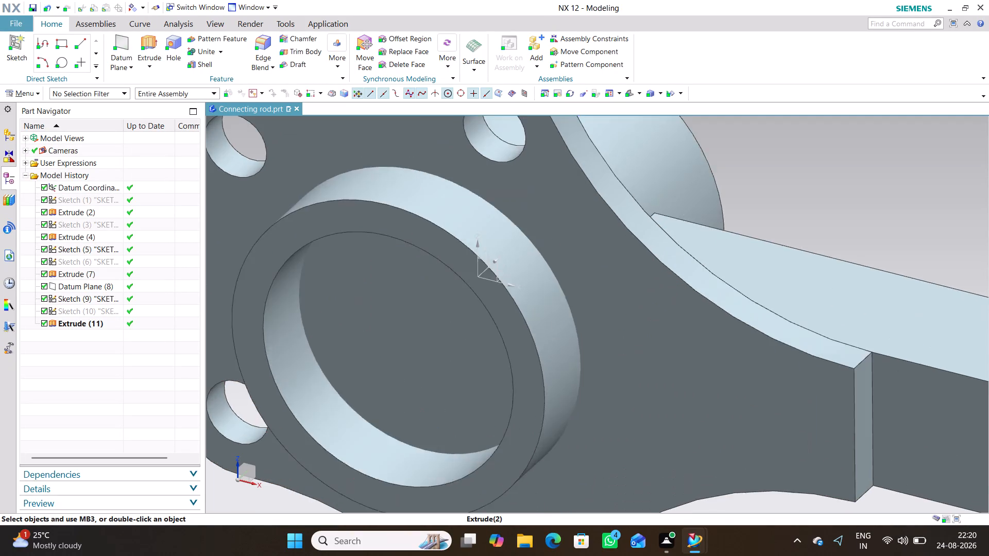
Create a new sketch on the -Y face of the large-end flange, using the inferred plane.
scroll(577, 381, "down", 6)
middle_click_drag(596, 420, 615, 384)
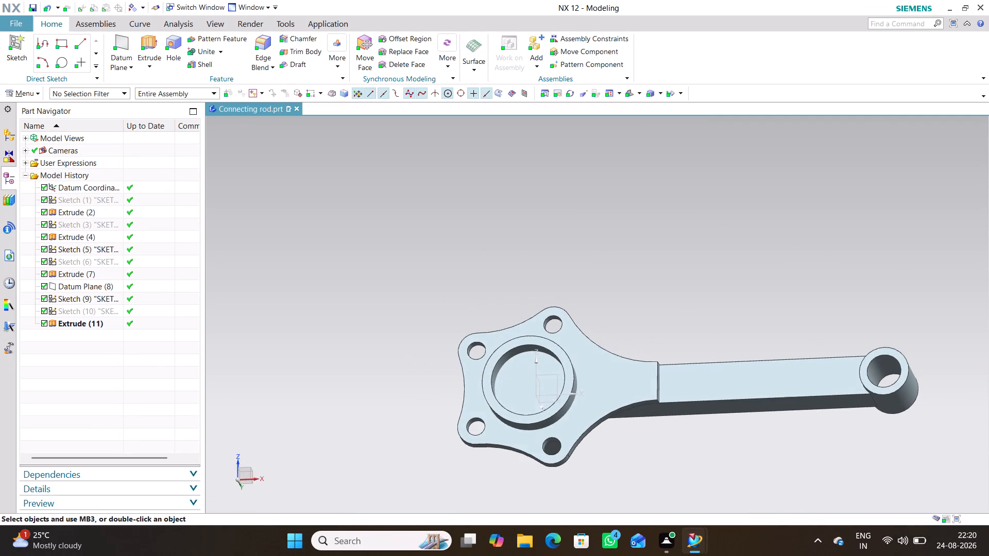
scroll(517, 383, "down", 2)
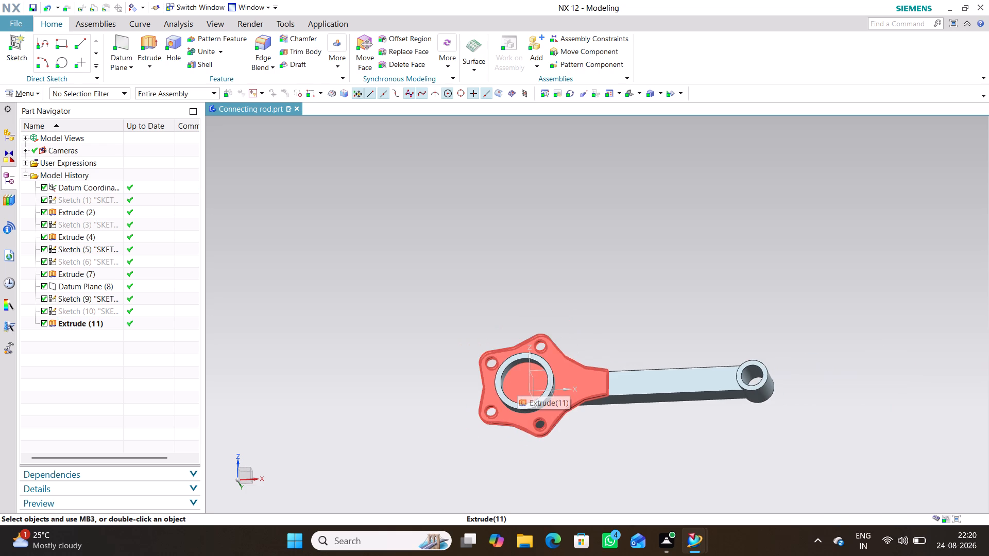
scroll(523, 384, "up", 5)
middle_click_drag(700, 224, 700, 260)
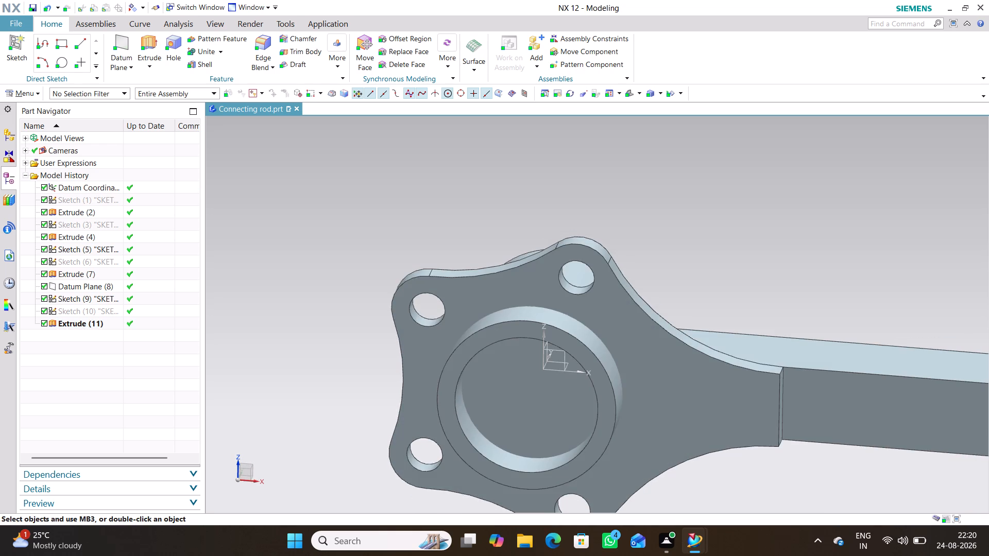
left_click(506, 387)
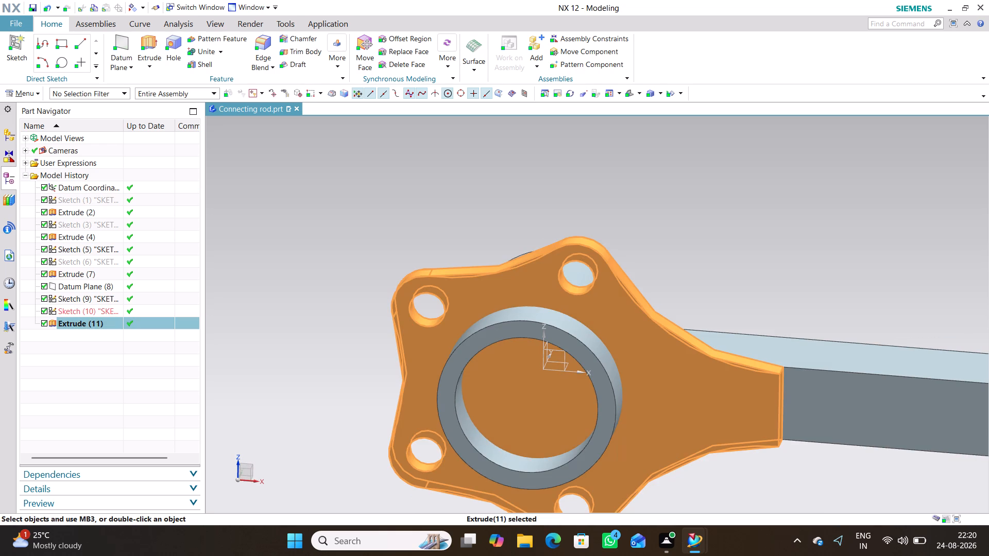
left_click(521, 190)
left_click(499, 383)
left_click(35, 91)
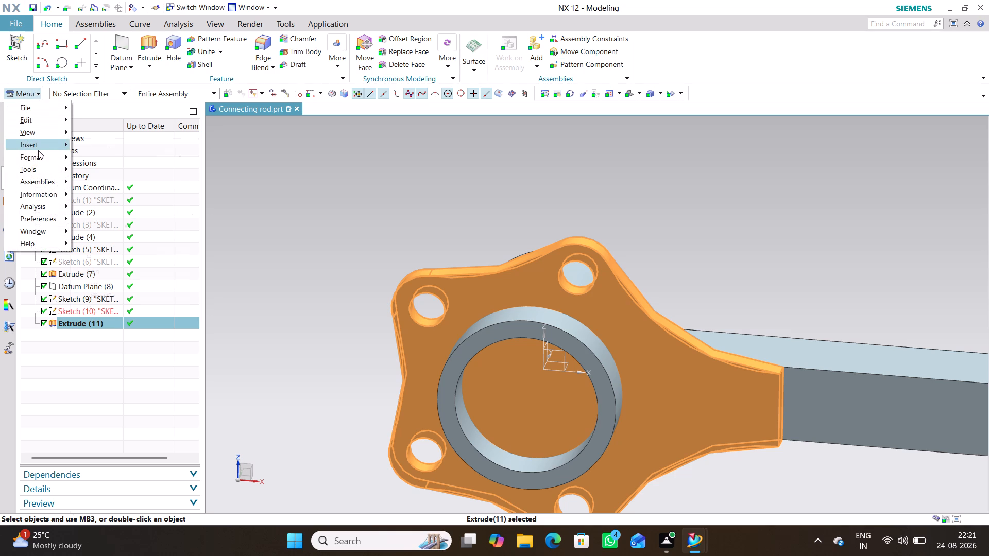
left_click(109, 160)
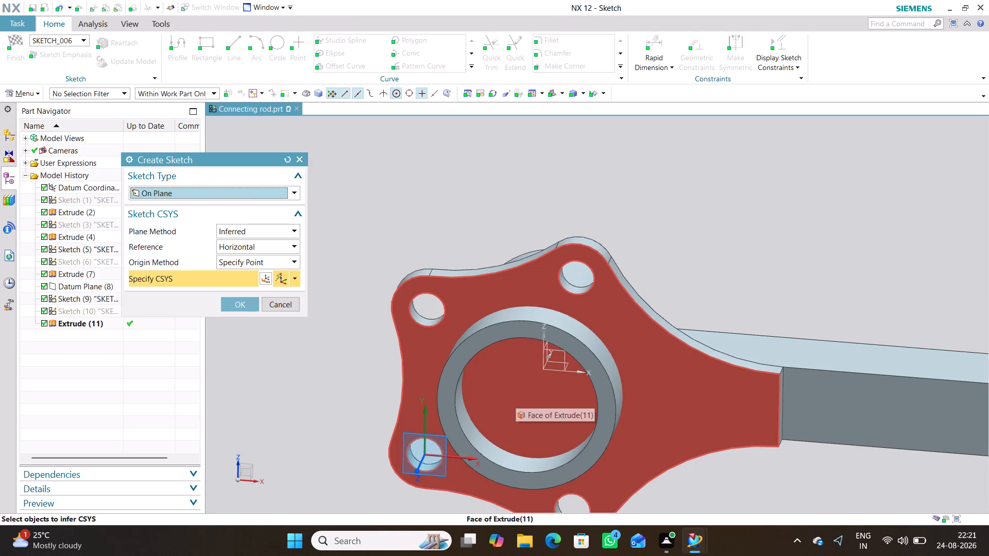
scroll(515, 395, "down", 1)
scroll(515, 395, "up", 2)
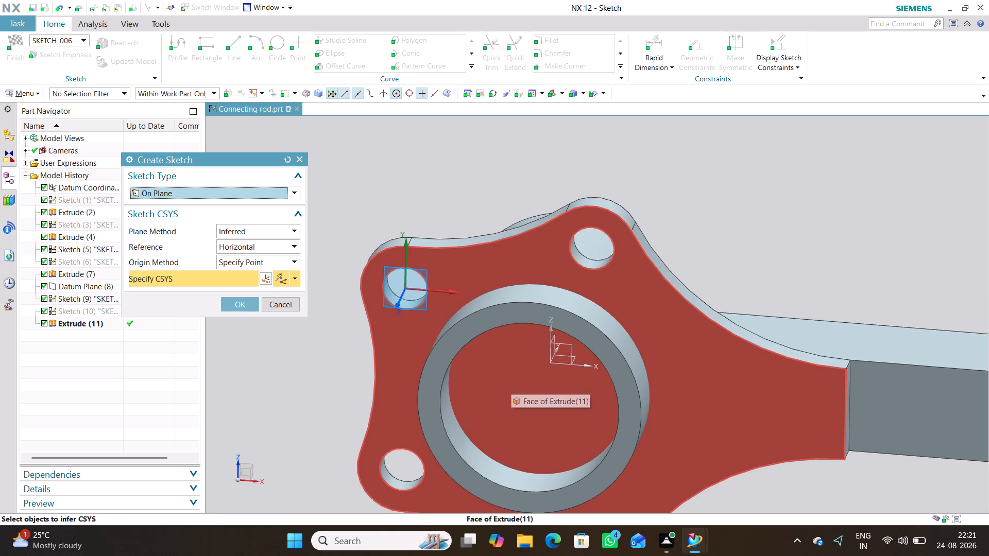
left_click(511, 381)
left_click(251, 307)
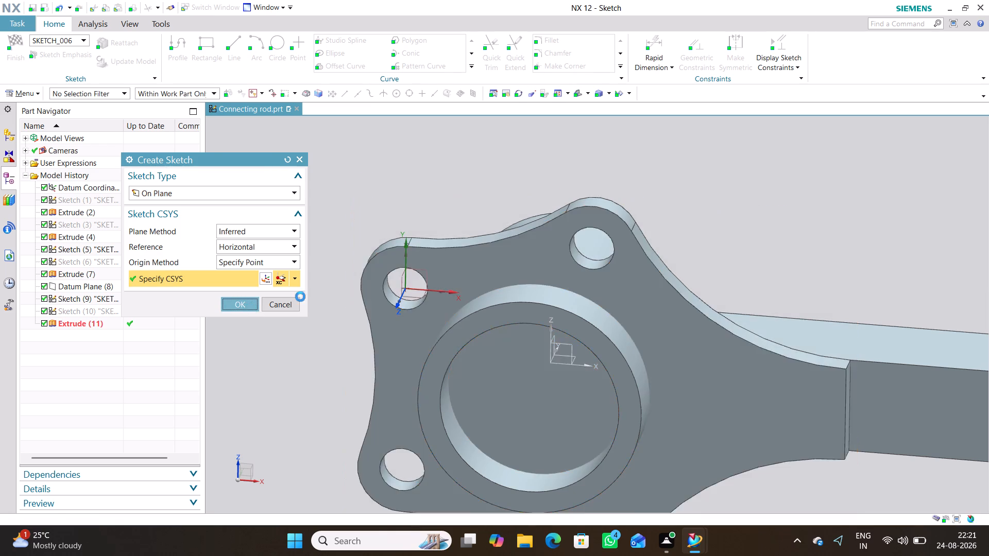
scroll(768, 374, "up", 1)
middle_click_drag(734, 374, 551, 269)
right_click_drag(734, 374, 551, 269)
scroll(552, 264, "down", 1)
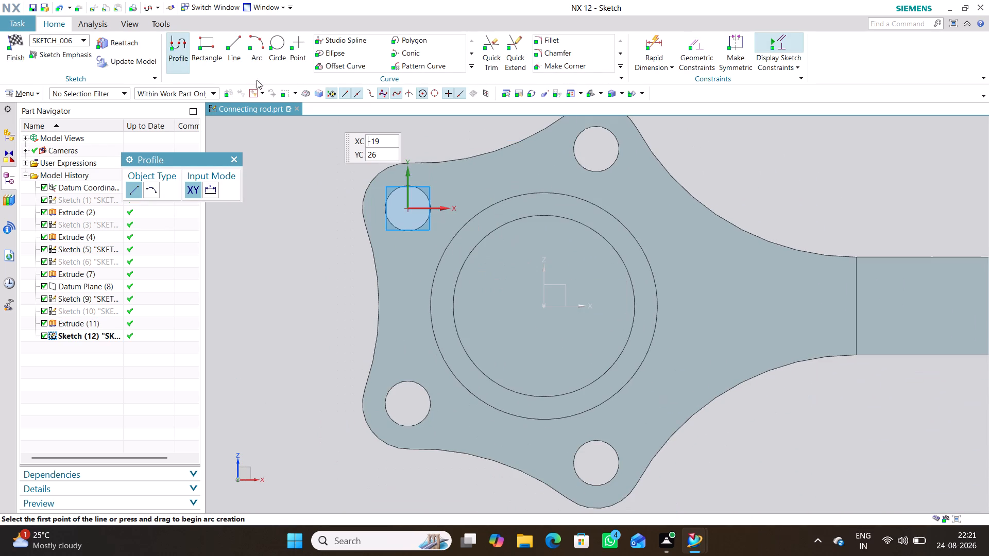
Project the large-end bore's inner circular edge into the flange-face sketch and finish the sketch.
left_click(473, 67)
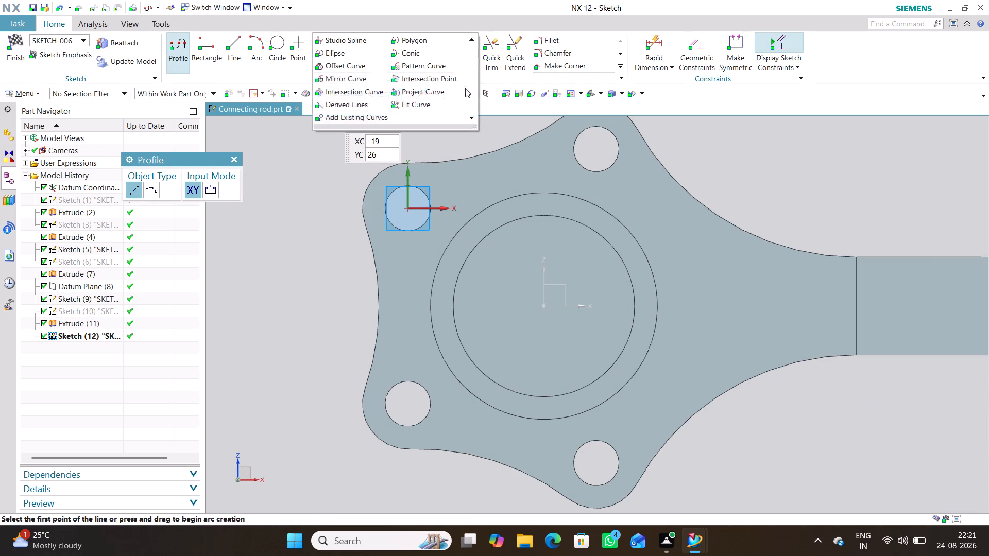
left_click(447, 92)
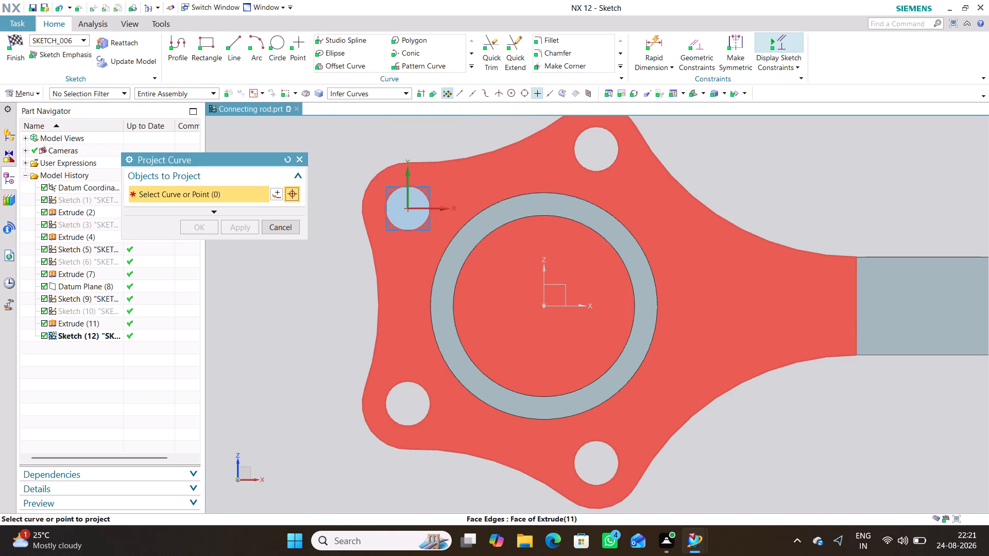
left_click(521, 219)
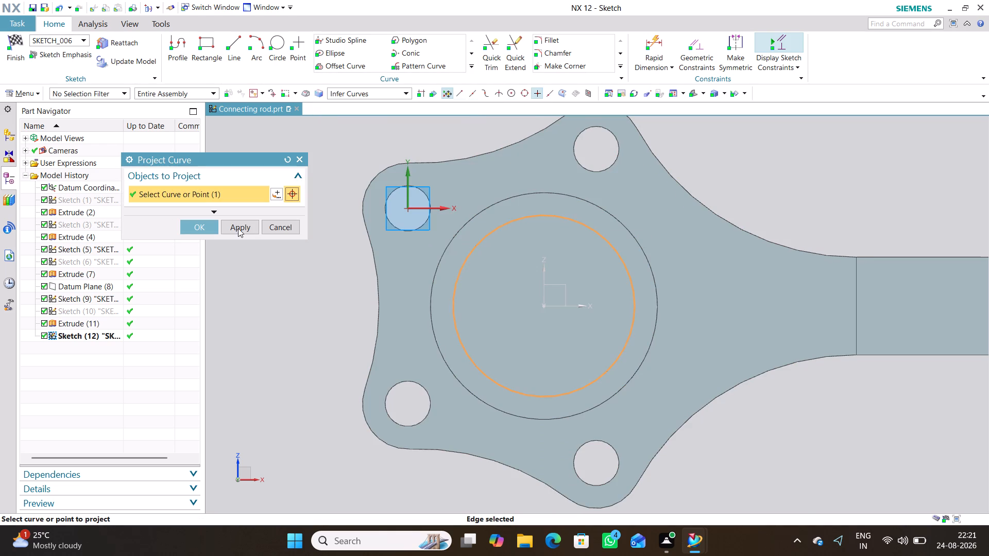
left_click(209, 228)
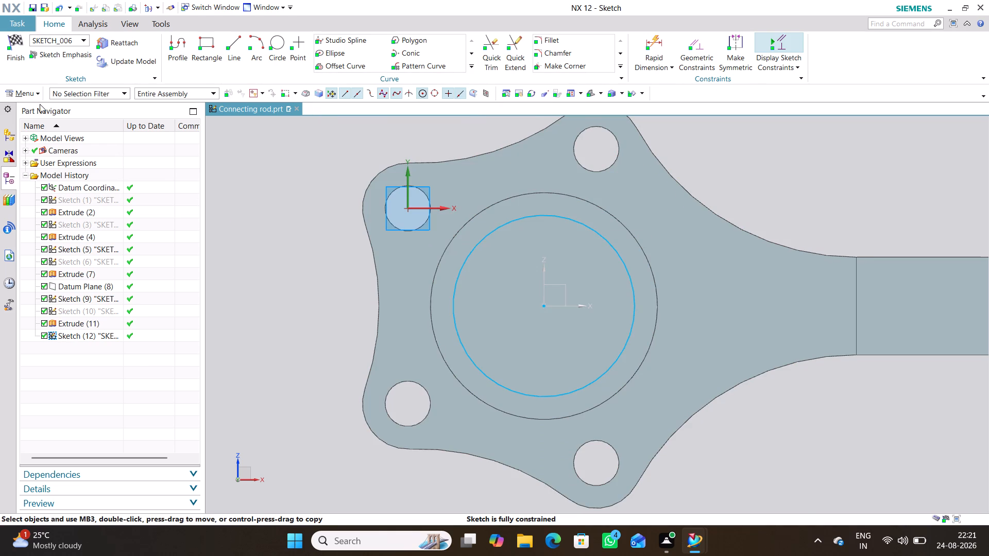
left_click(18, 47)
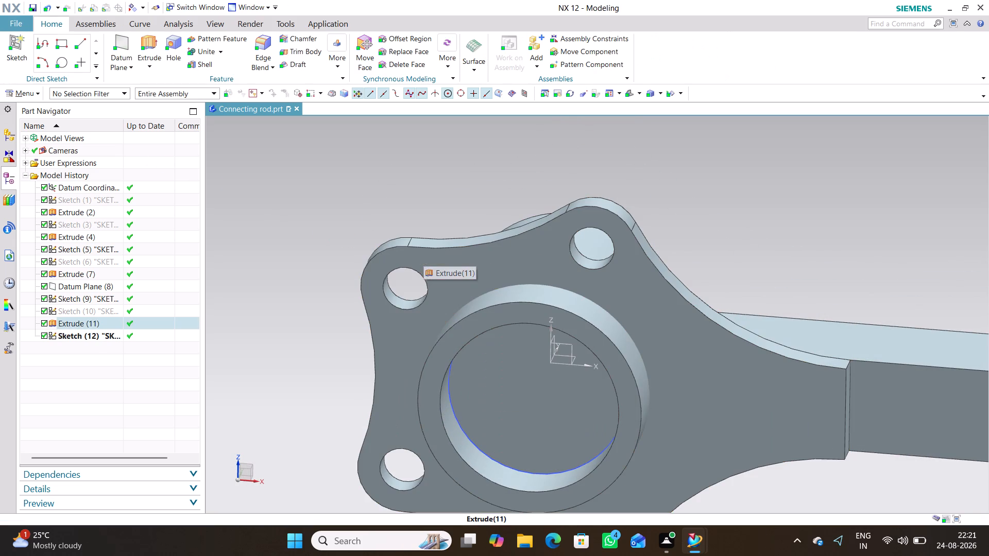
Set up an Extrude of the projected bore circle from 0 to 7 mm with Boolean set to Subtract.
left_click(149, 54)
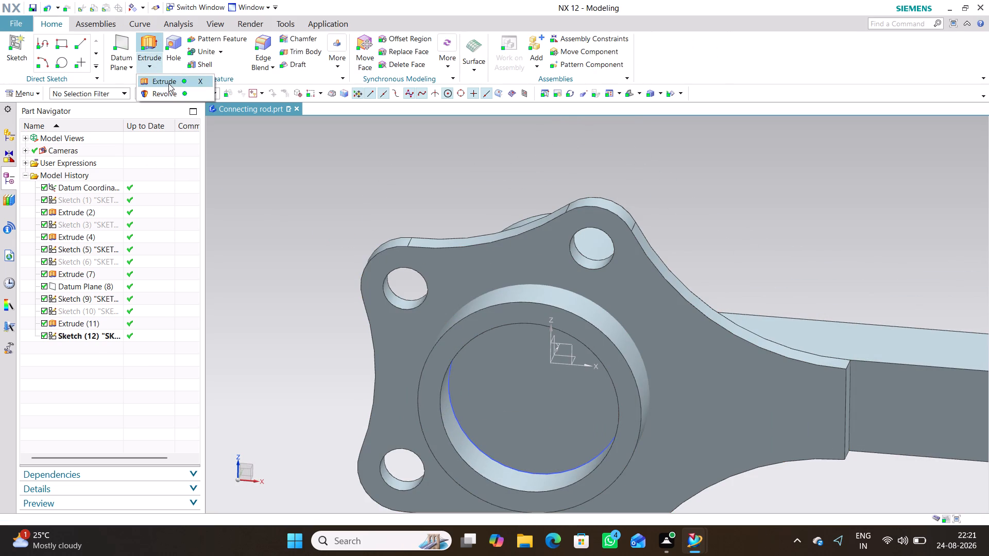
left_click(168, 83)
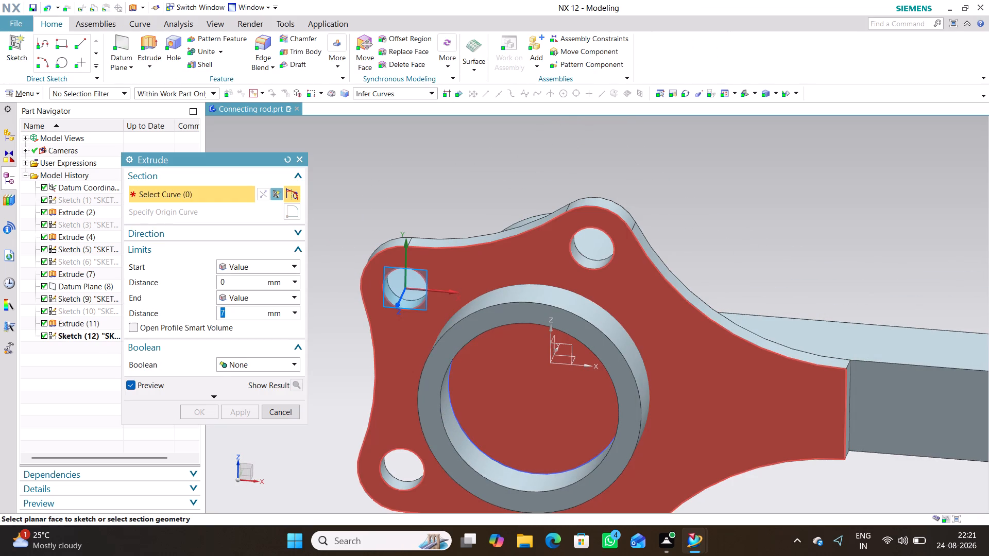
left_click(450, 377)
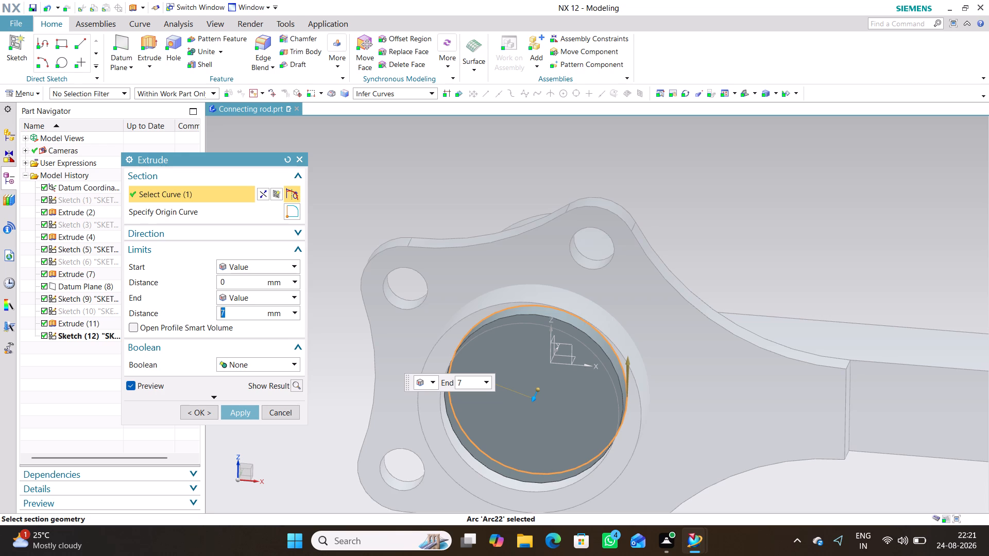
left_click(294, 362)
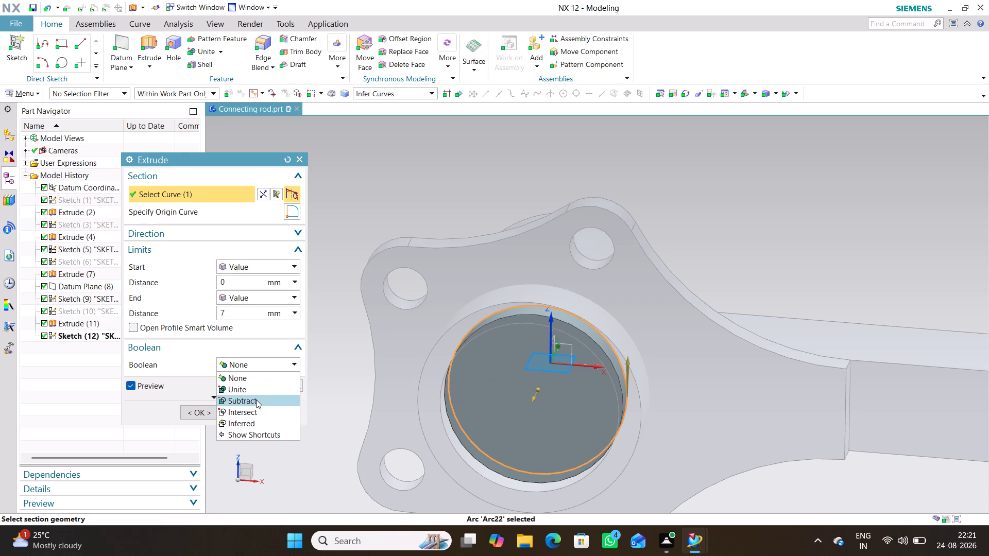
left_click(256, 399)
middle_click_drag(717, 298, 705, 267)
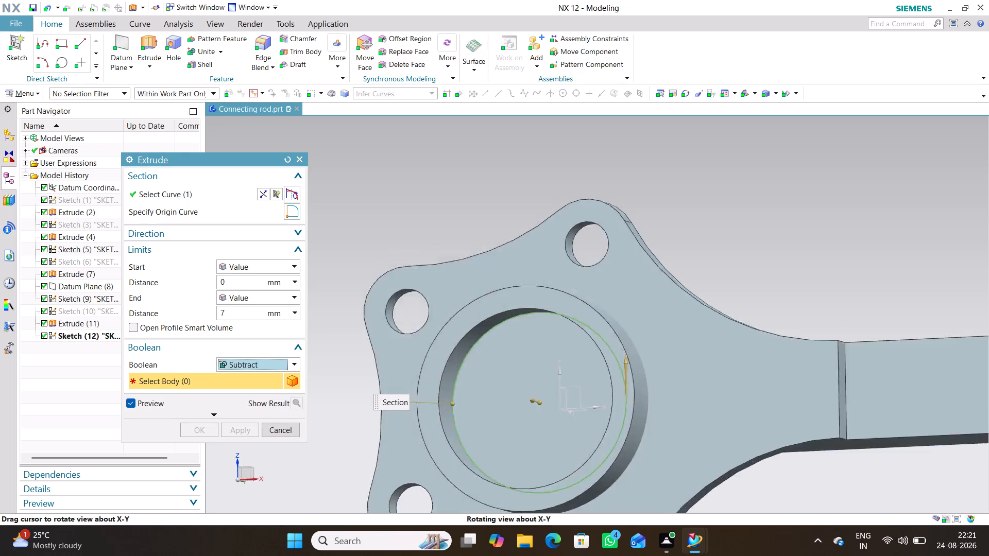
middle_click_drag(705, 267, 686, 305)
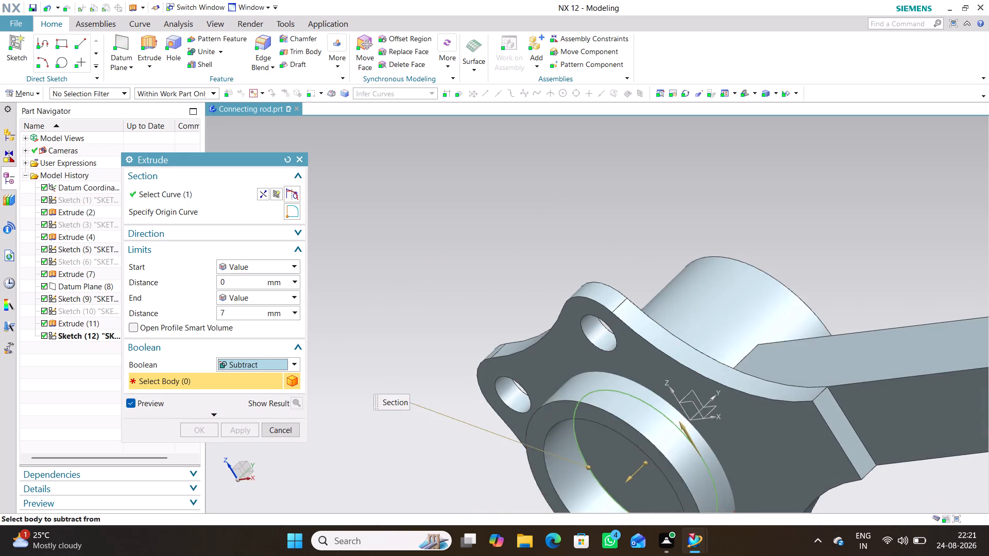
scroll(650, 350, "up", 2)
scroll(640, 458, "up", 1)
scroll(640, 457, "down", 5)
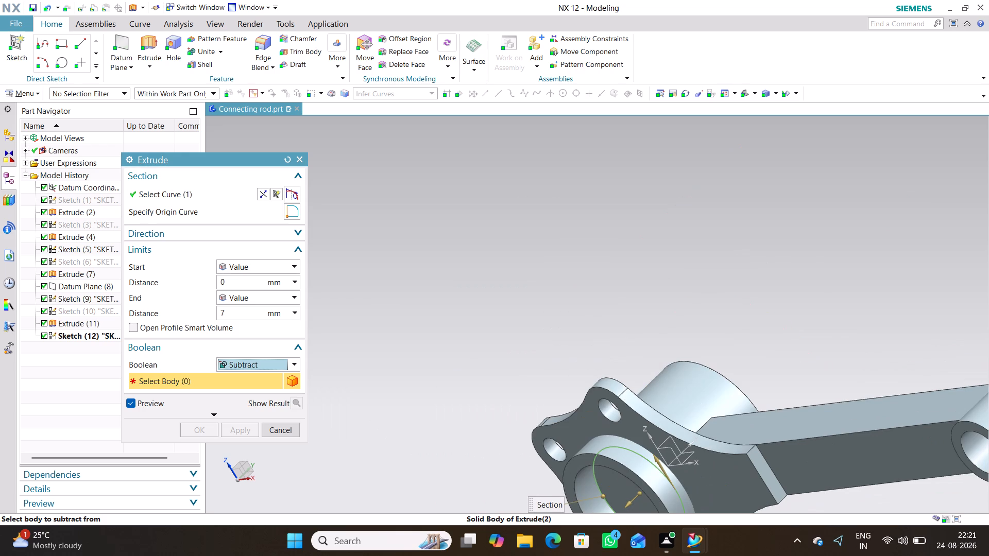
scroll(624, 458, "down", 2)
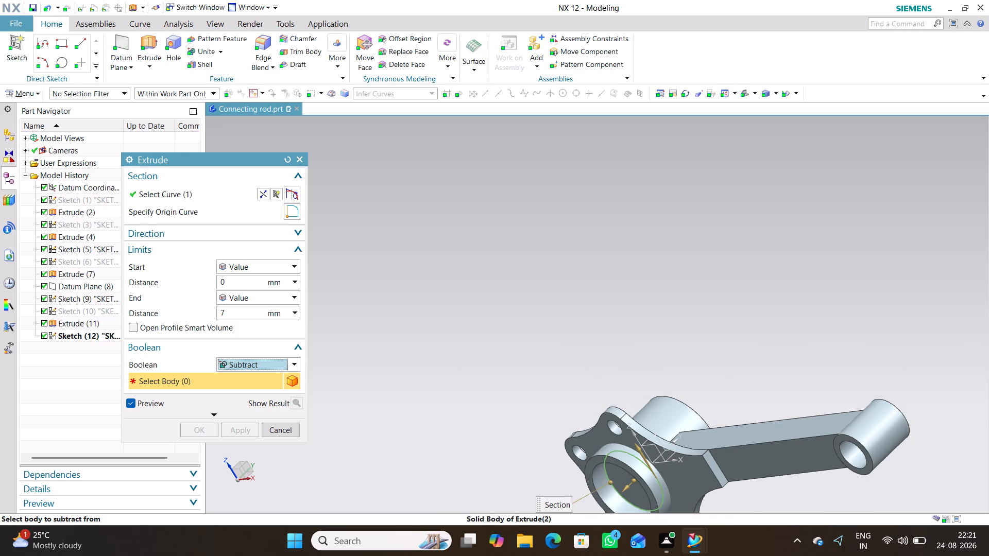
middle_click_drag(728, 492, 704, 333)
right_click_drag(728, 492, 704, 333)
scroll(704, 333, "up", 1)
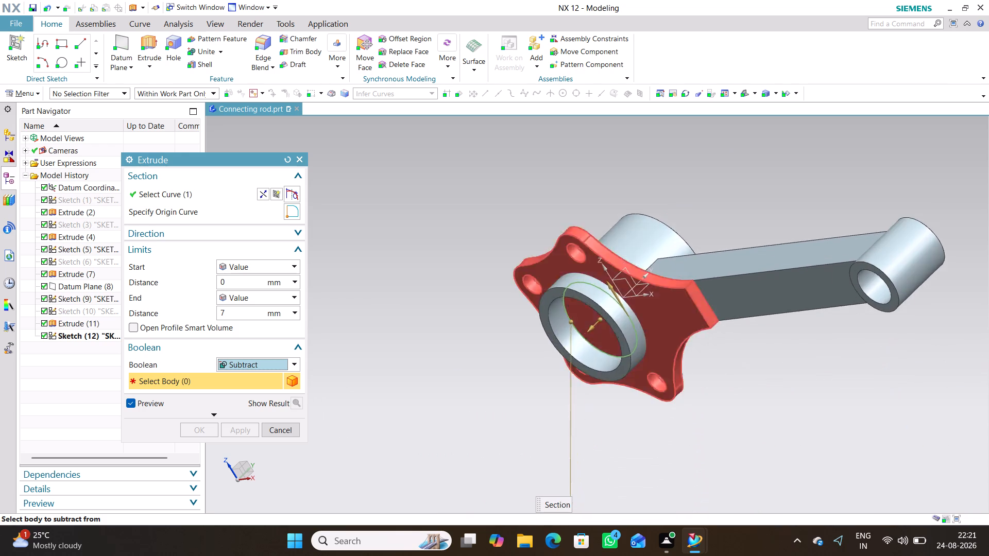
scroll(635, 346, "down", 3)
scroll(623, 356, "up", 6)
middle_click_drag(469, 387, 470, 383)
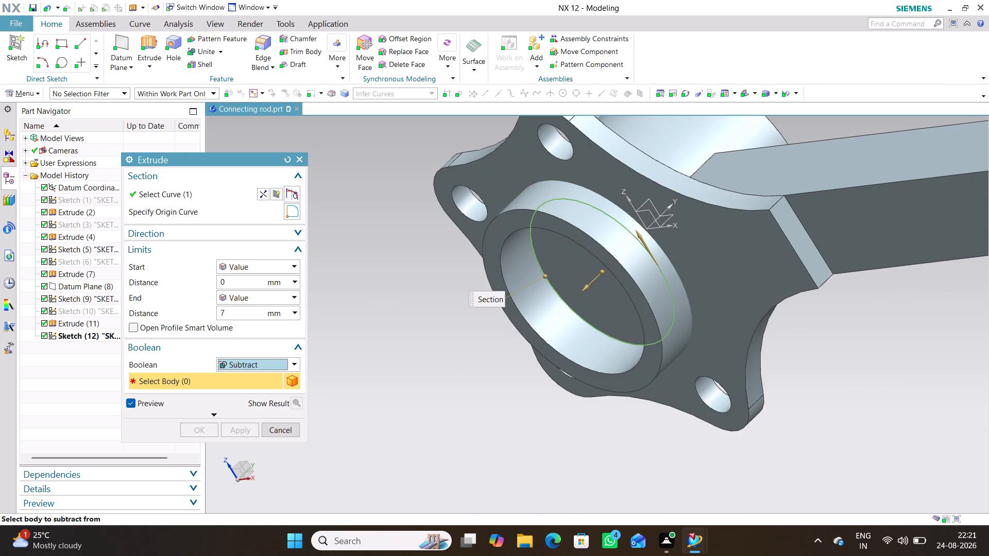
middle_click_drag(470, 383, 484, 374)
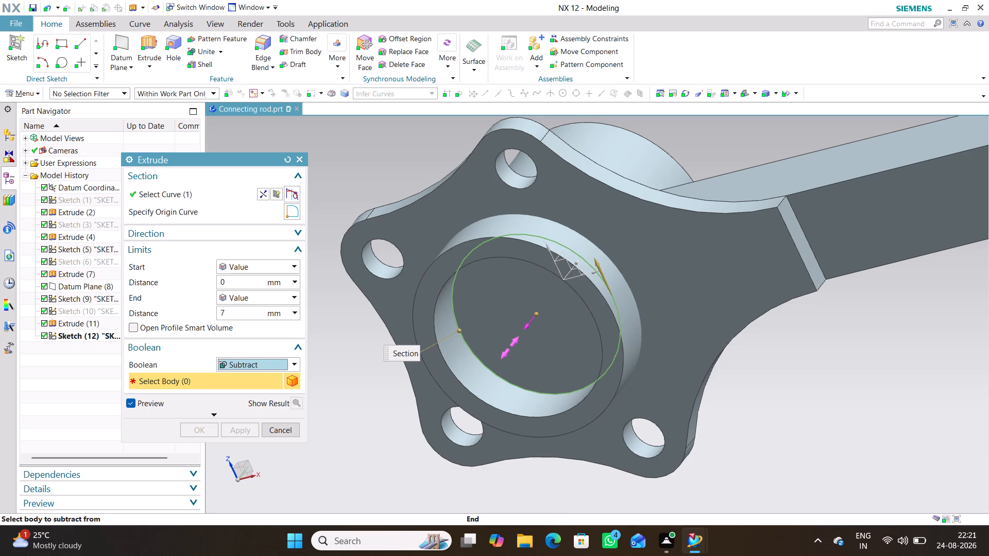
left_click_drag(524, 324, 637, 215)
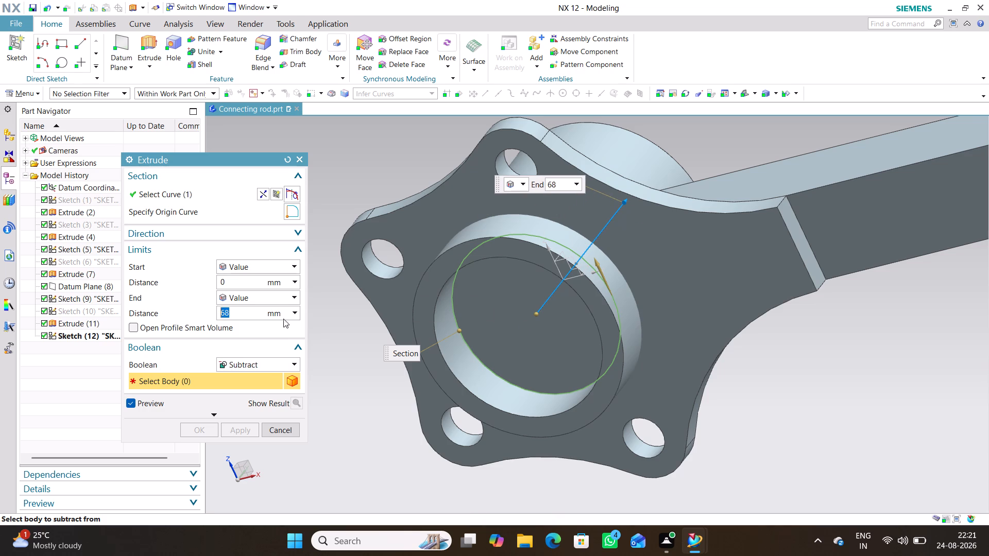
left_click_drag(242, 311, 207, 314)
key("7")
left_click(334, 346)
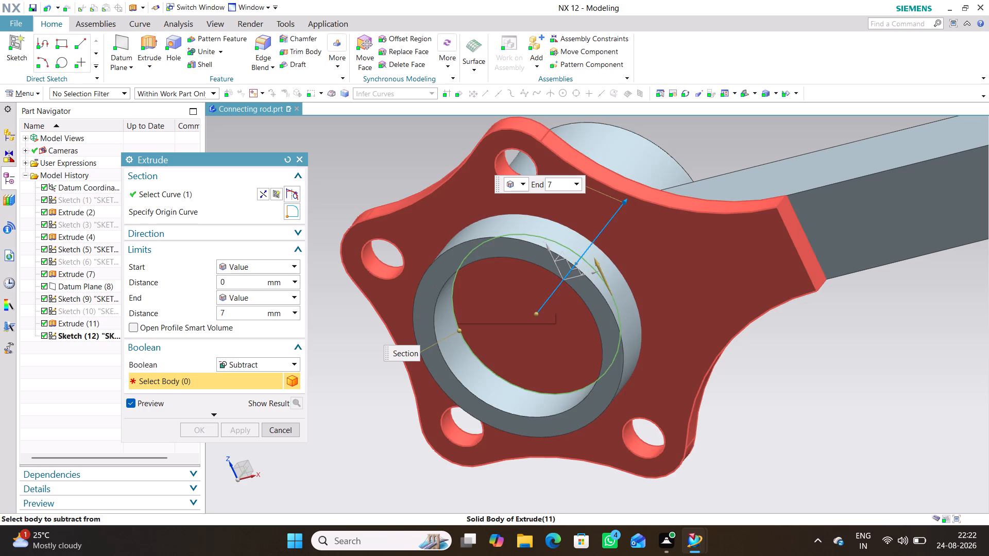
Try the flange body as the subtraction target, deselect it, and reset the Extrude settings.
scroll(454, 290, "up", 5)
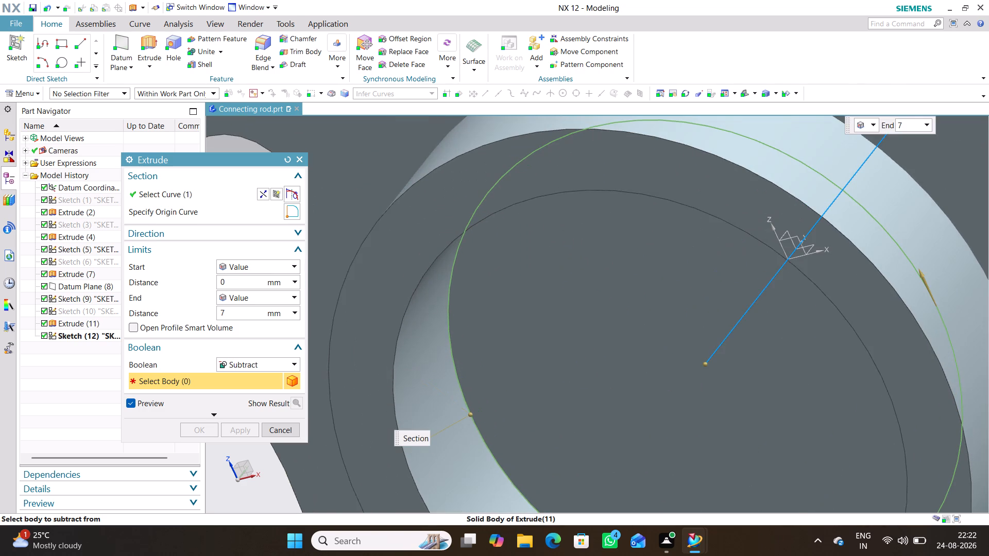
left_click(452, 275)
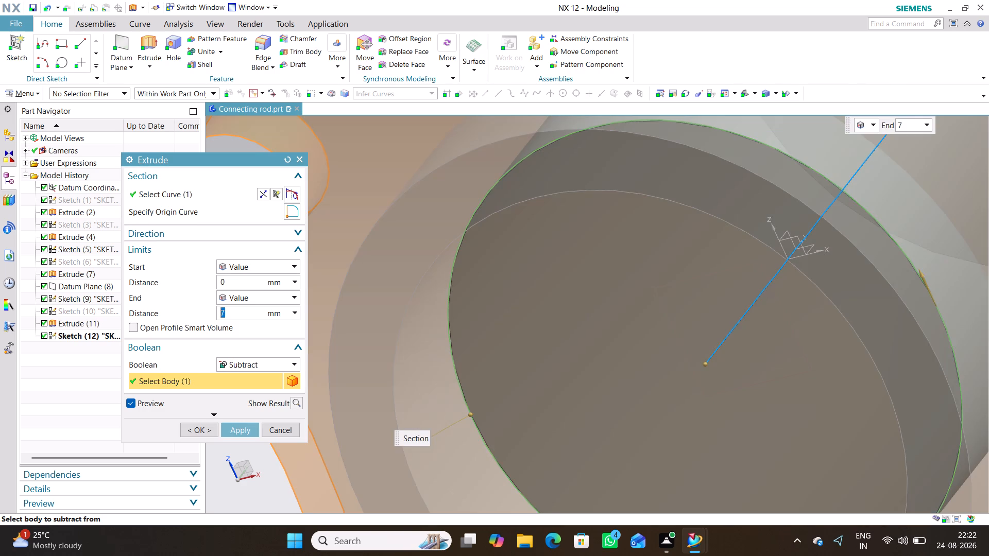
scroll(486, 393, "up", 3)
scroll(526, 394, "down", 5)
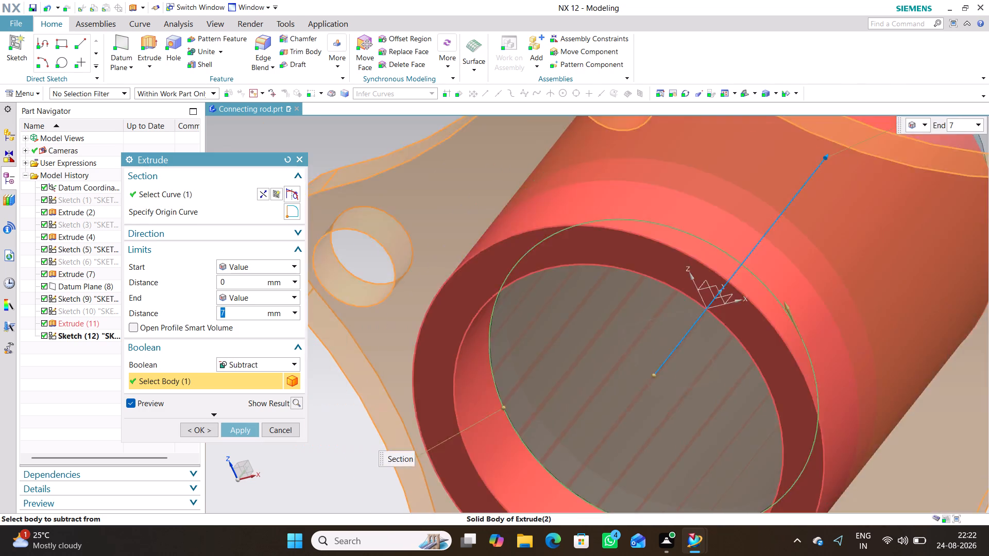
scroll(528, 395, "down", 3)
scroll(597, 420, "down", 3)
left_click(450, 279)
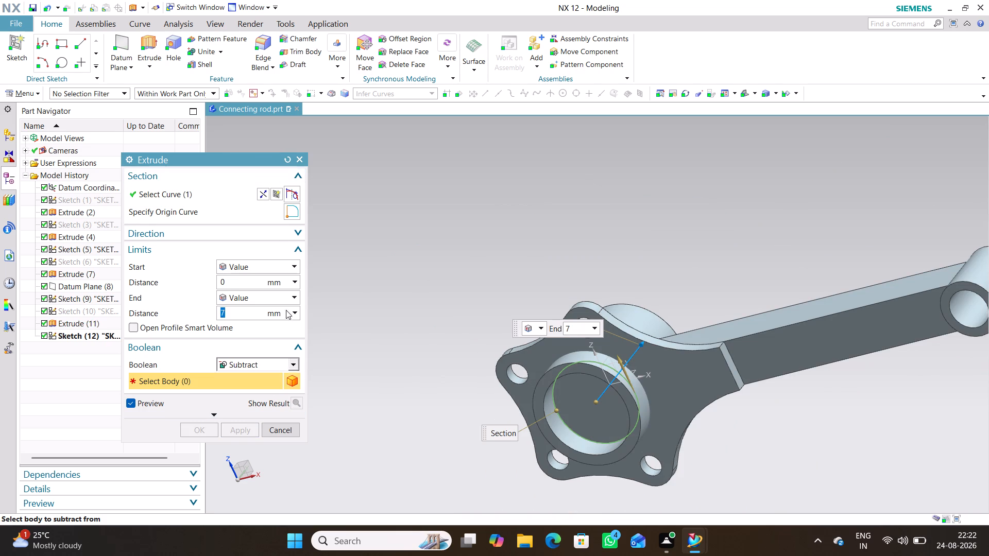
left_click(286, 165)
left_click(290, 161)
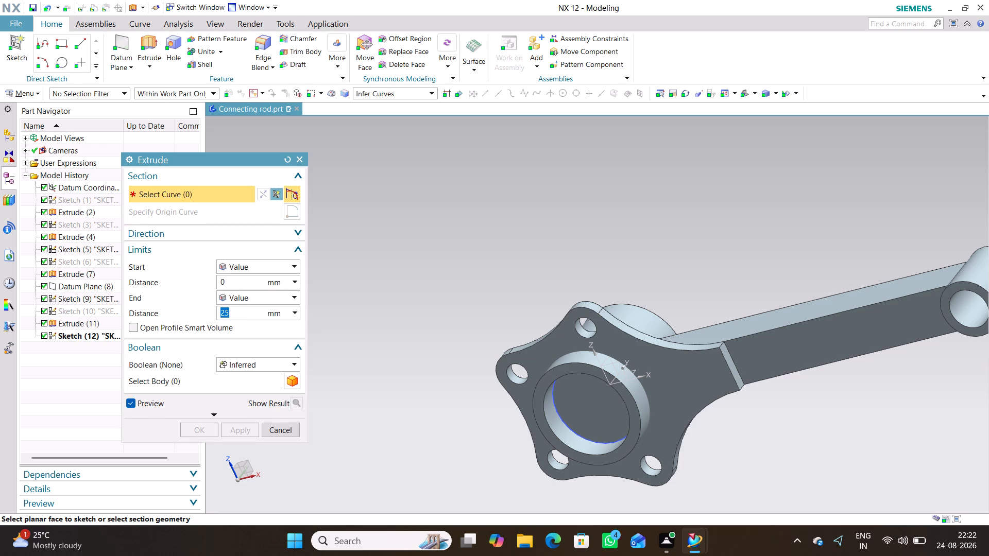
Set up an Extrude of the projected bore circle from 0 to 7 mm with Boolean set to Subtract.
key("7")
left_click(388, 283)
left_click(211, 195)
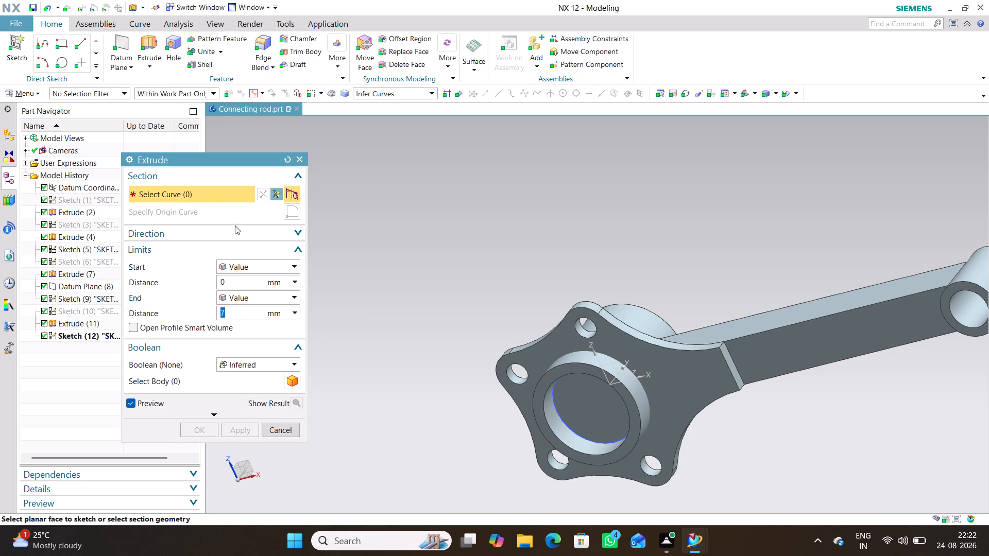
scroll(523, 400, "down", 2)
scroll(540, 403, "up", 7)
left_click(542, 357)
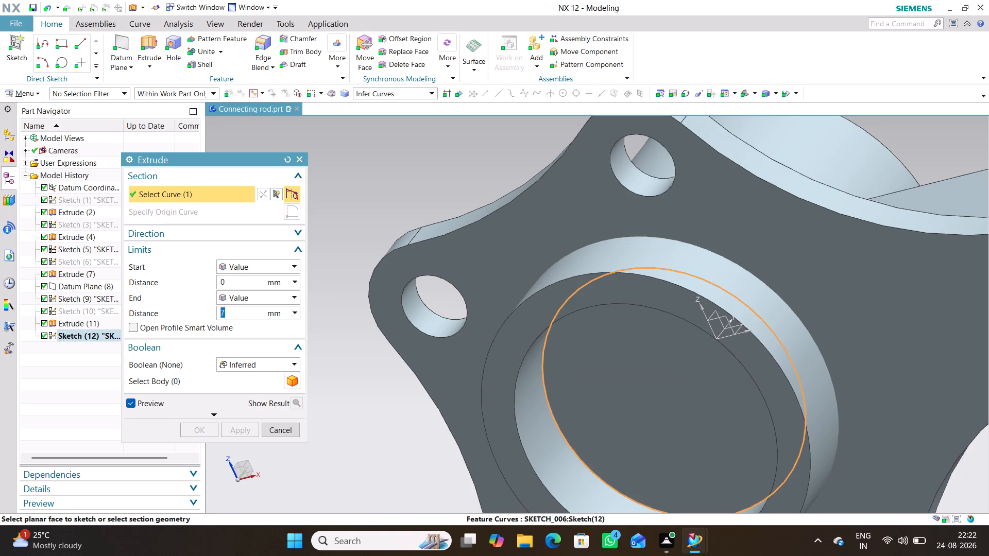
scroll(684, 443, "up", 3)
scroll(678, 448, "down", 3)
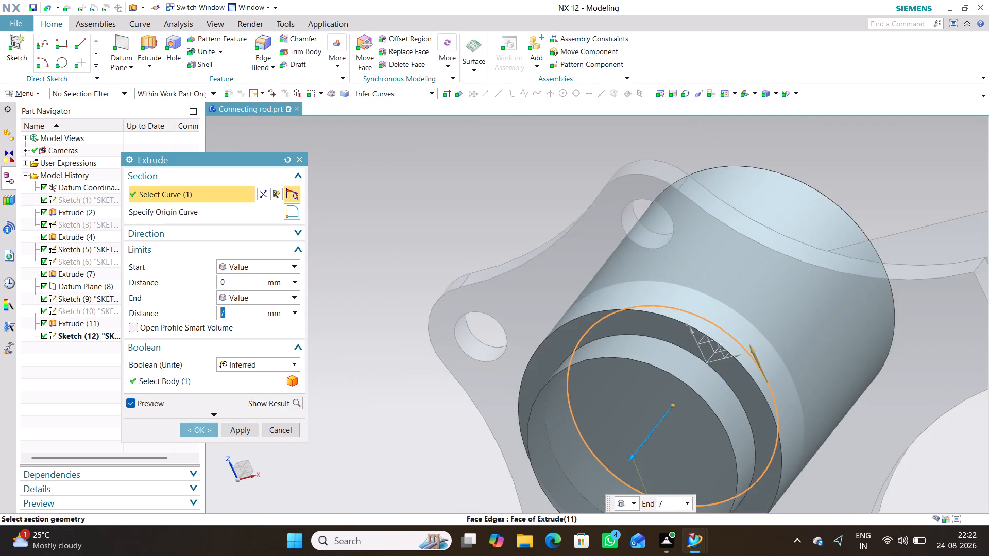
scroll(678, 448, "down", 2)
left_click(294, 363)
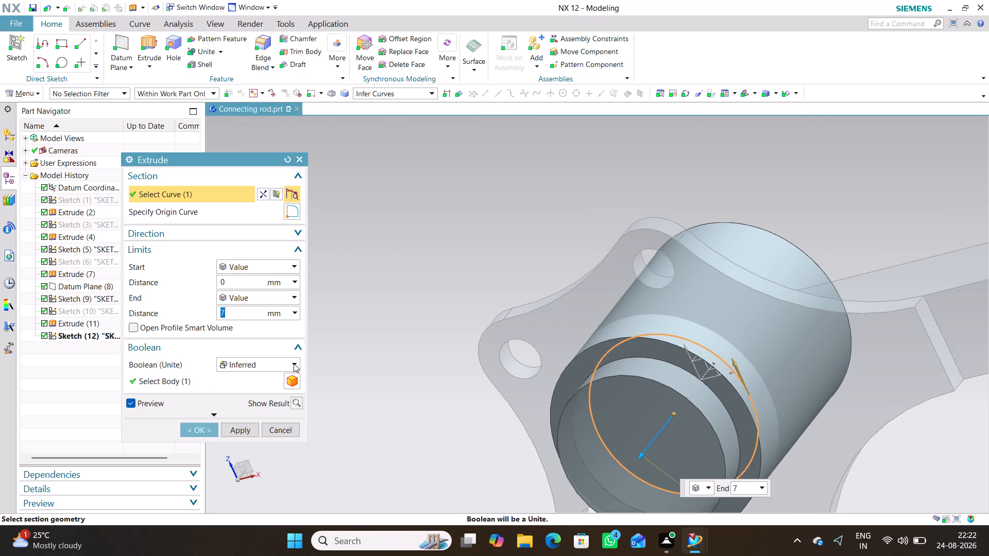
left_click(267, 401)
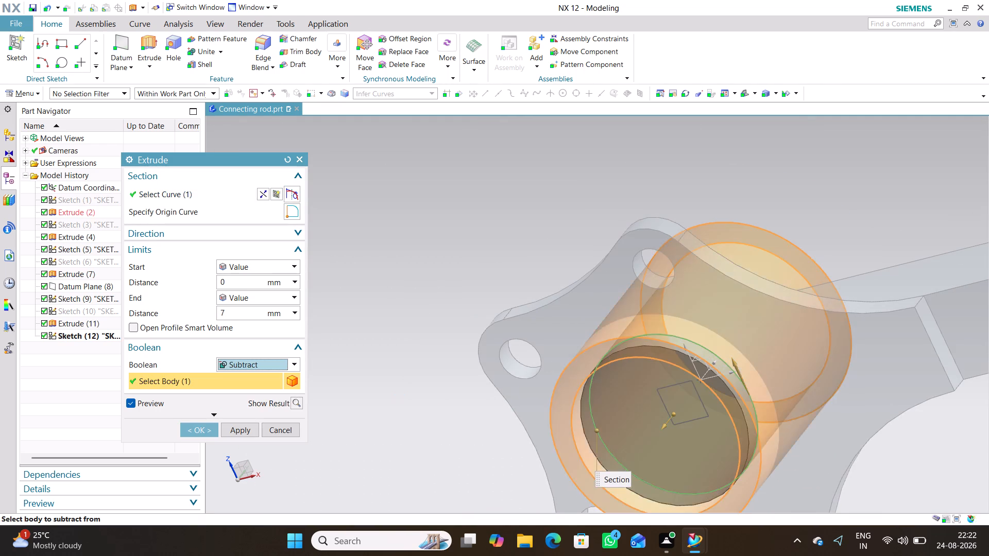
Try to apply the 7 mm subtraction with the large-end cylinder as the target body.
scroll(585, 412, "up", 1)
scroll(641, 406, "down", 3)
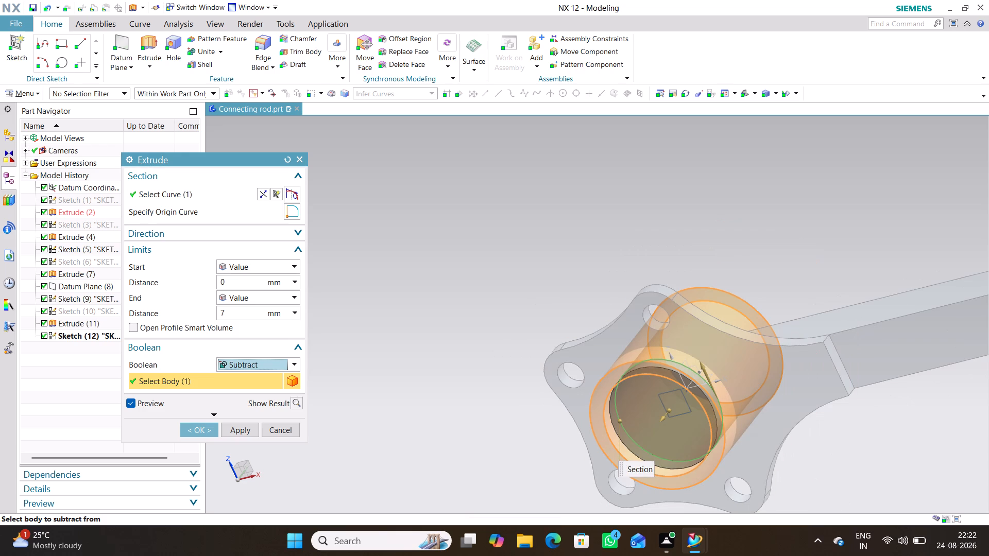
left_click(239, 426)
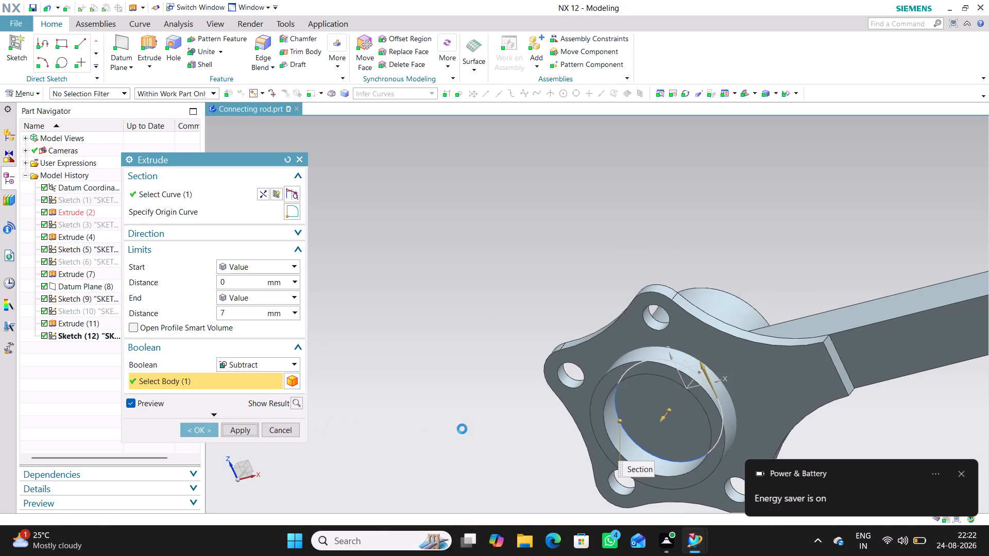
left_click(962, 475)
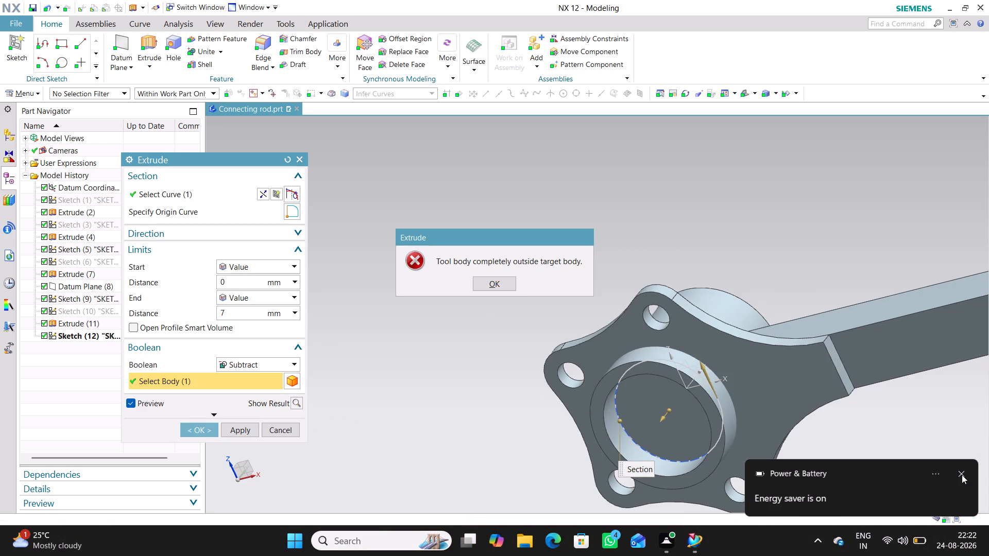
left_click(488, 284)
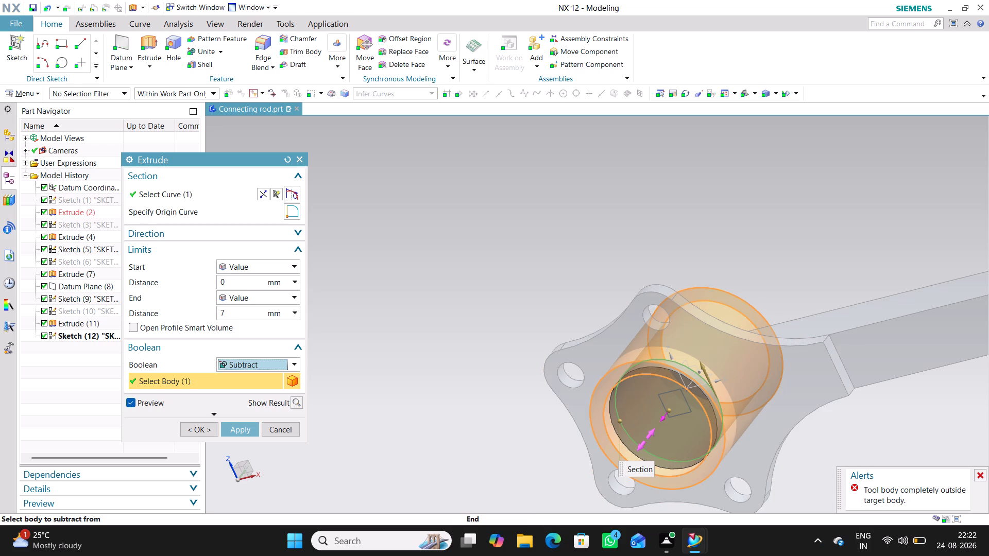
Flip the extrusion to the opposite side of the sketch, into the flange, and set its end distance to 7 mm.
left_click_drag(663, 420, 744, 298)
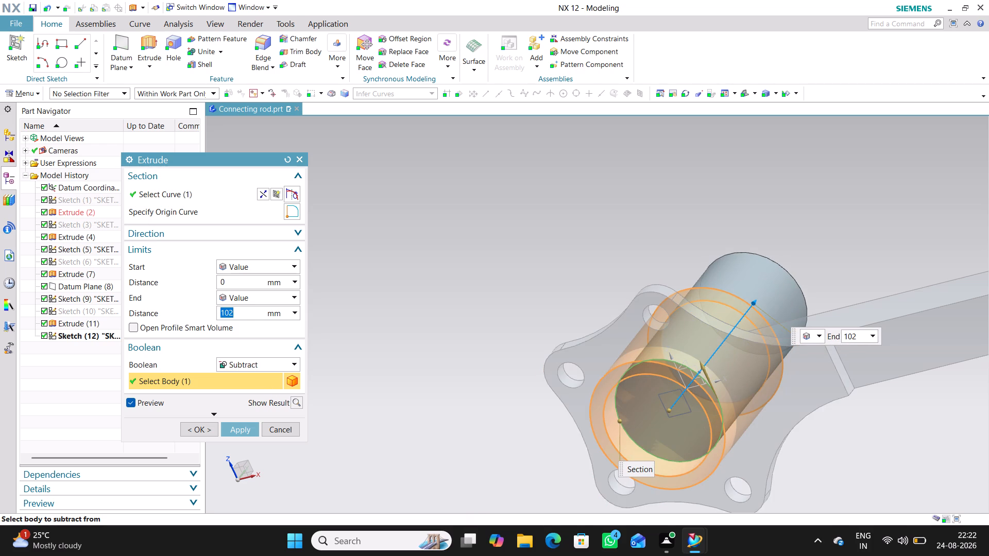
key("7")
left_click(397, 270)
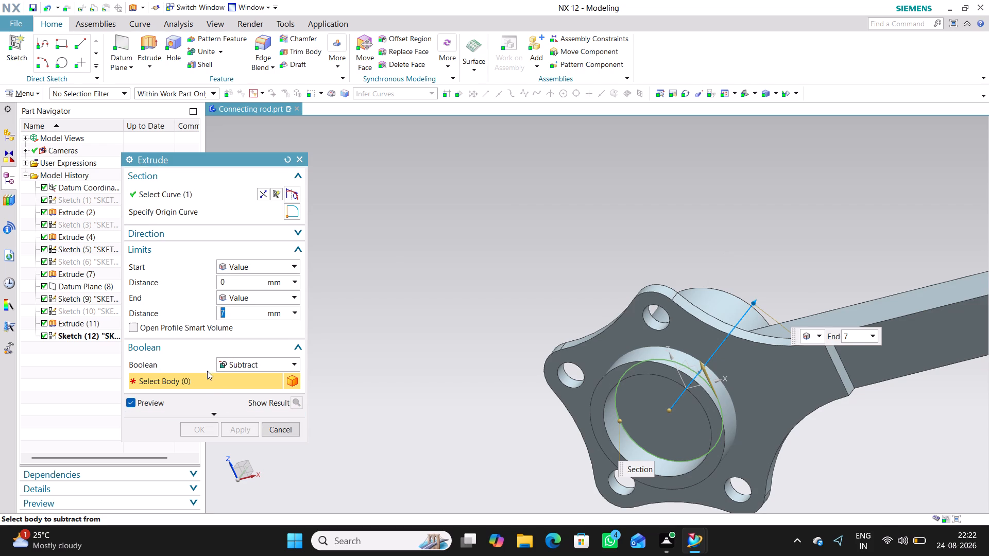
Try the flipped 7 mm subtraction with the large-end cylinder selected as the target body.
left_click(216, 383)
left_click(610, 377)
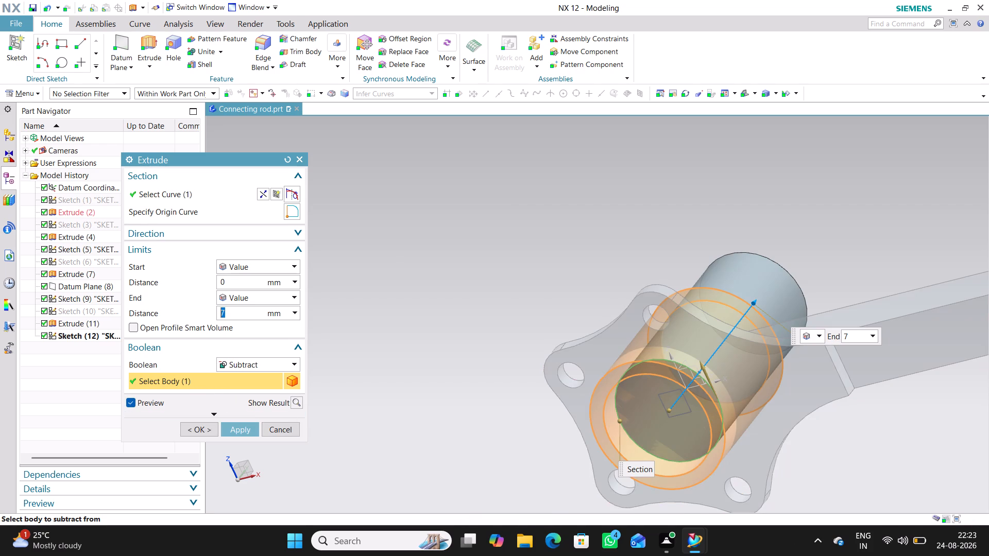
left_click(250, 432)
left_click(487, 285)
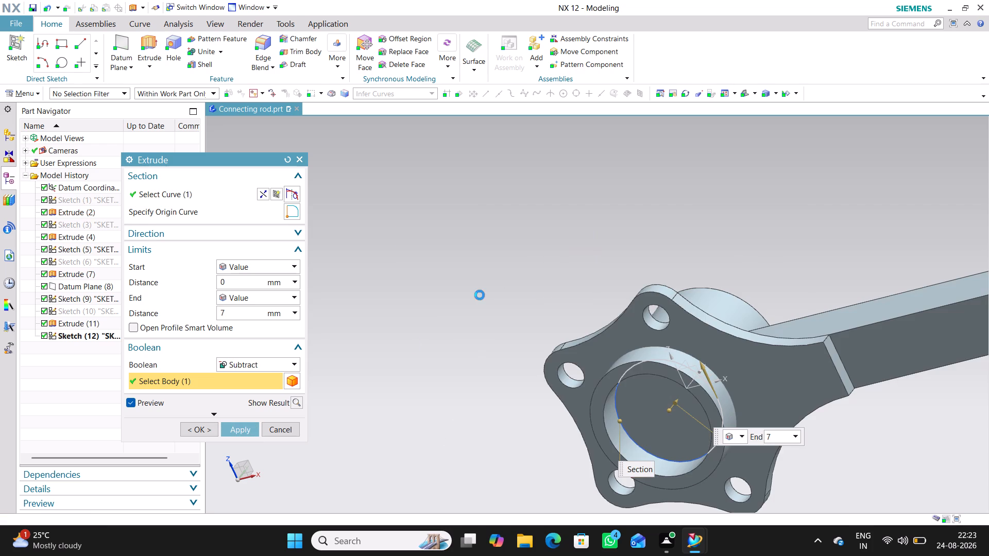
Make the flange the subtraction target, apply the 7 mm bore cut, and close the Extrude command.
left_click(245, 387)
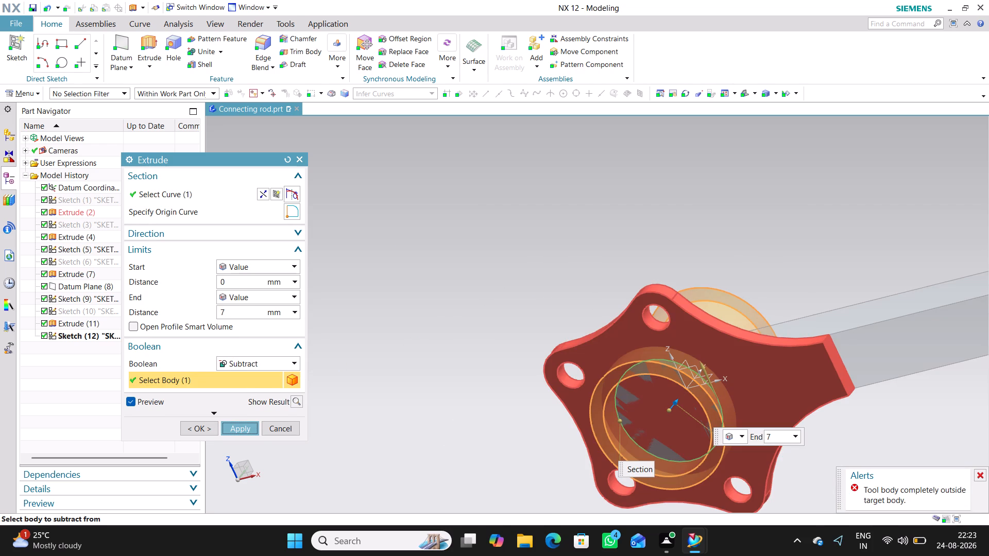
left_click(793, 378)
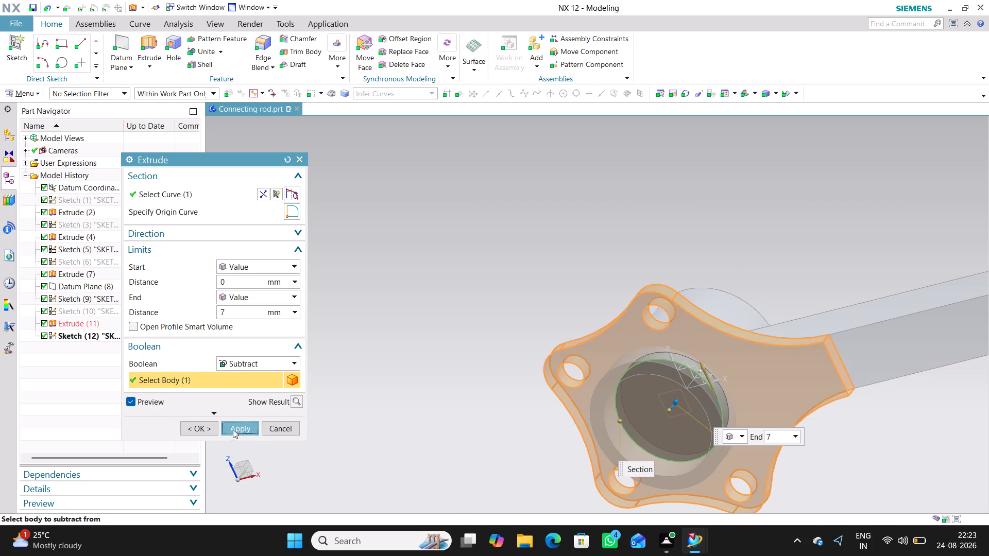
left_click(239, 425)
middle_click(452, 410)
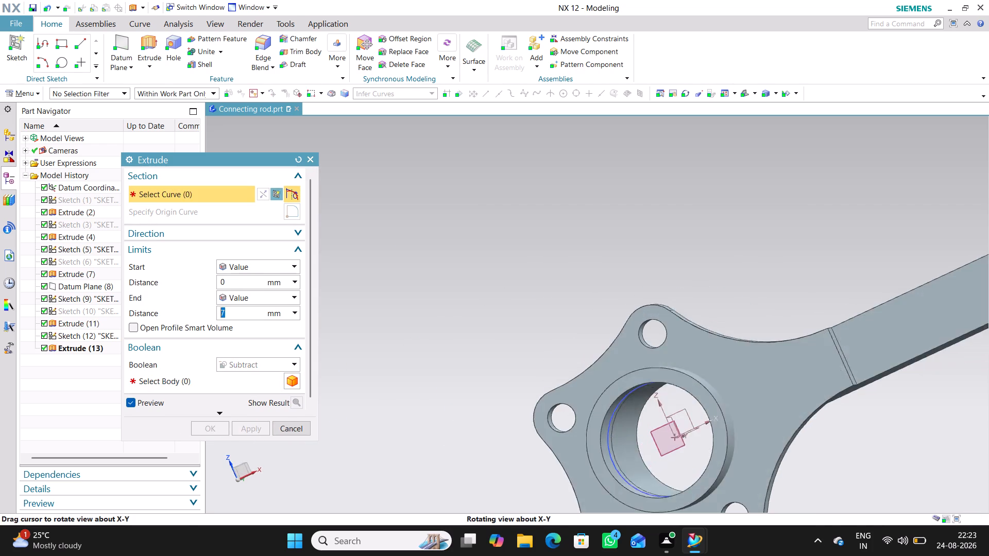
left_click(295, 432)
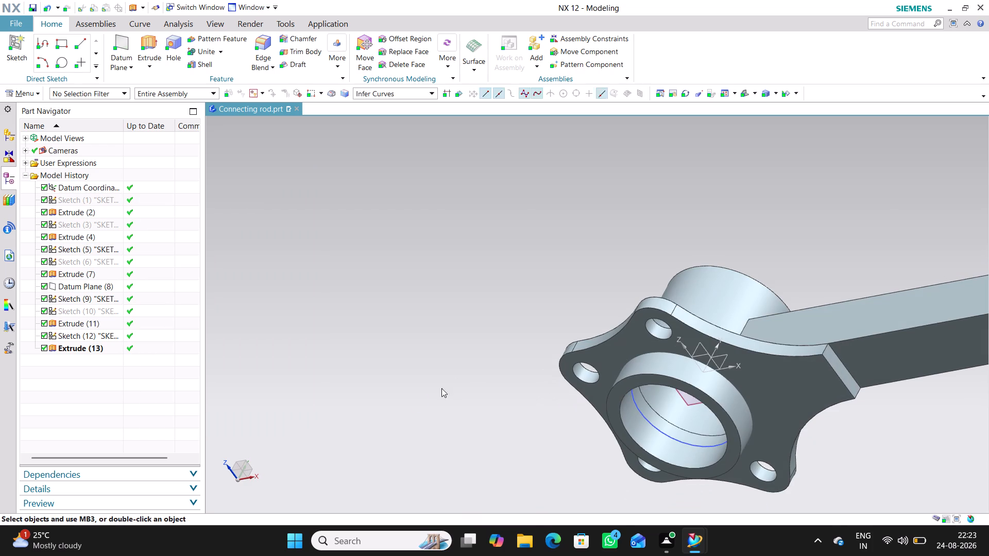
Hide the projected bore-circle sketch inside the large end.
middle_click_drag(479, 374, 475, 366)
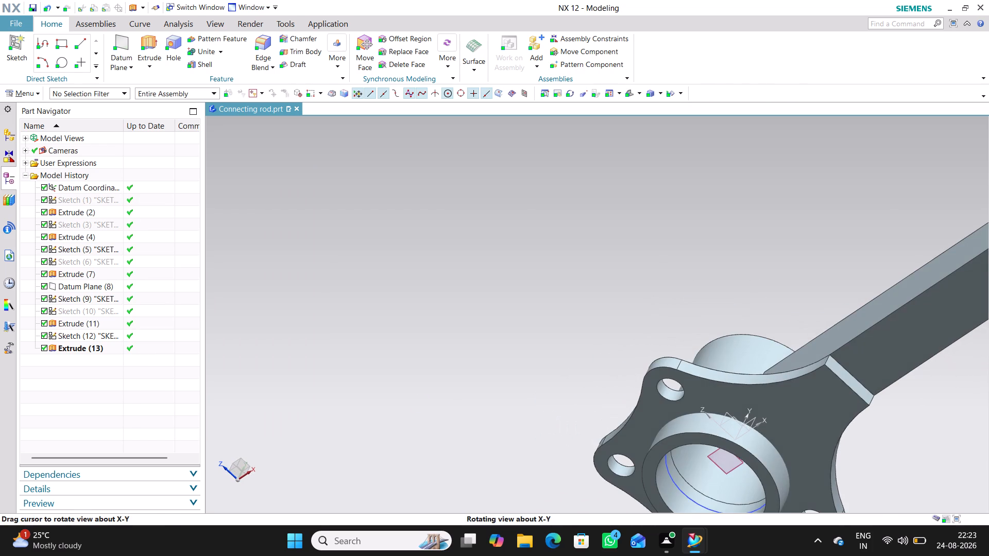
left_click(467, 368)
scroll(858, 473, "up", 2)
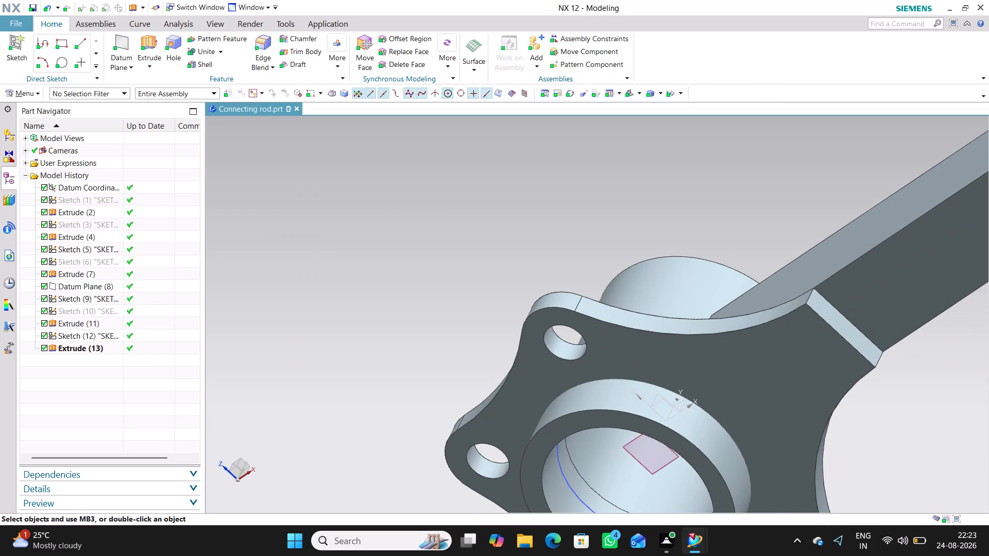
middle_click_drag(638, 466, 647, 501)
middle_click_drag(578, 444, 583, 414)
scroll(590, 419, "down", 2)
scroll(610, 454, "up", 3)
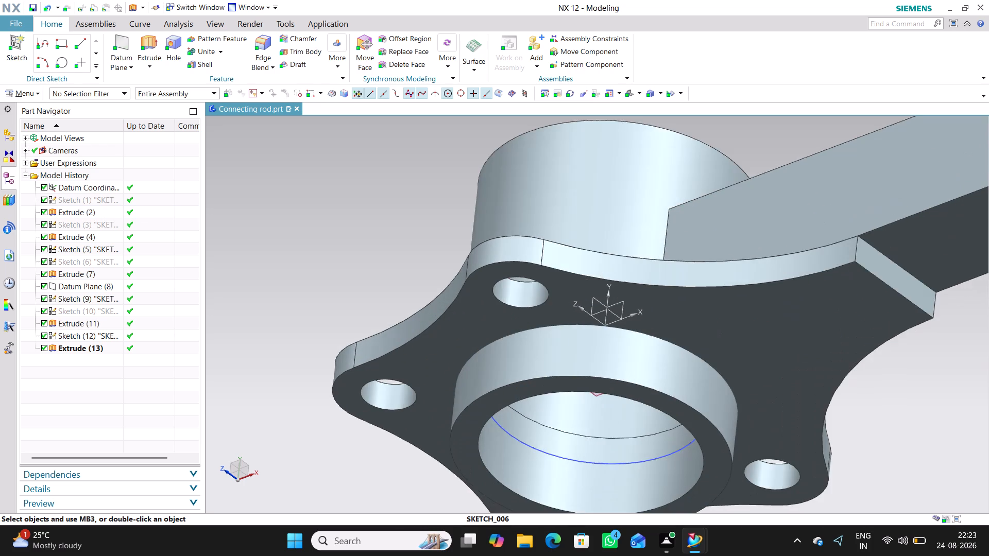
scroll(611, 460, "up", 2)
right_click(596, 467)
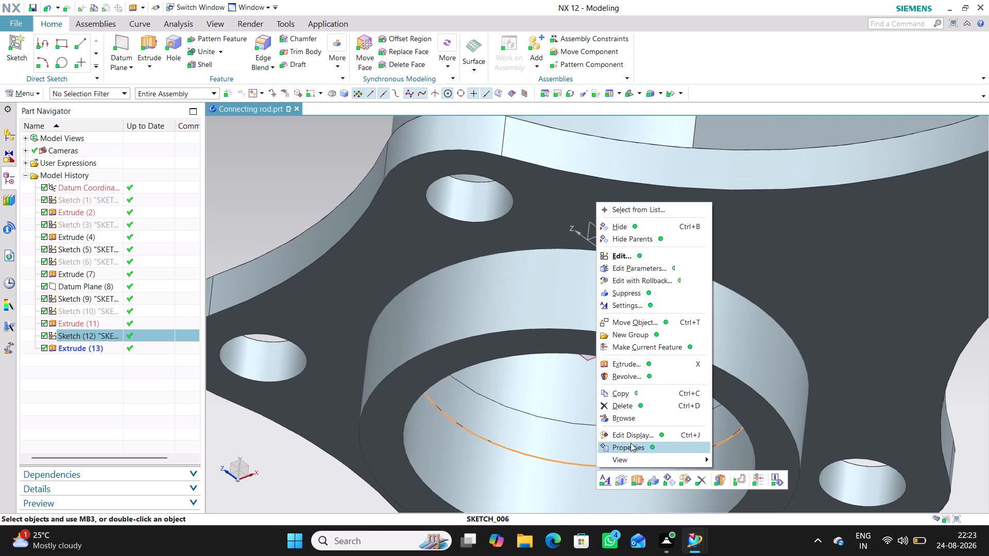
left_click(655, 224)
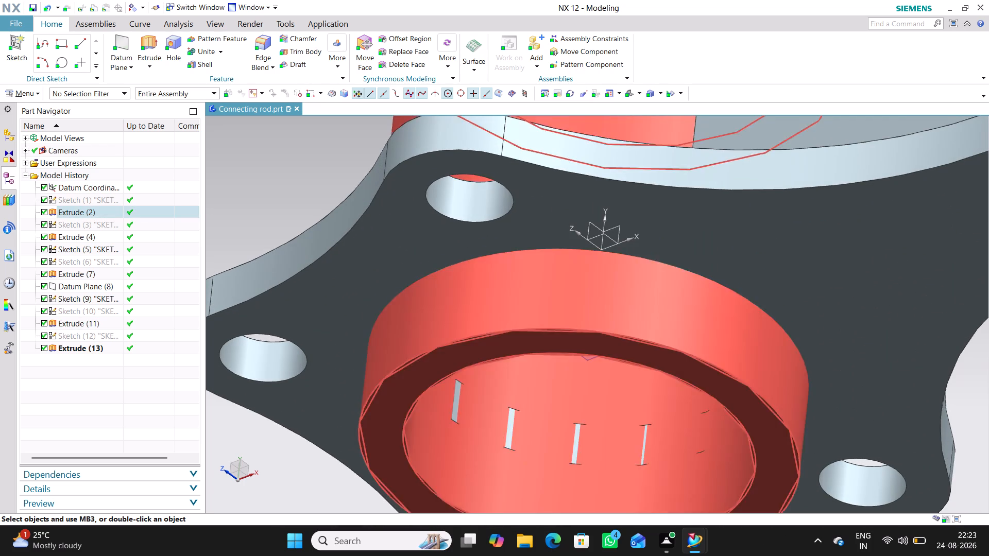
Hide the datum plane at the centre of the large-end bore.
middle_click_drag(592, 443, 605, 400)
right_click(593, 349)
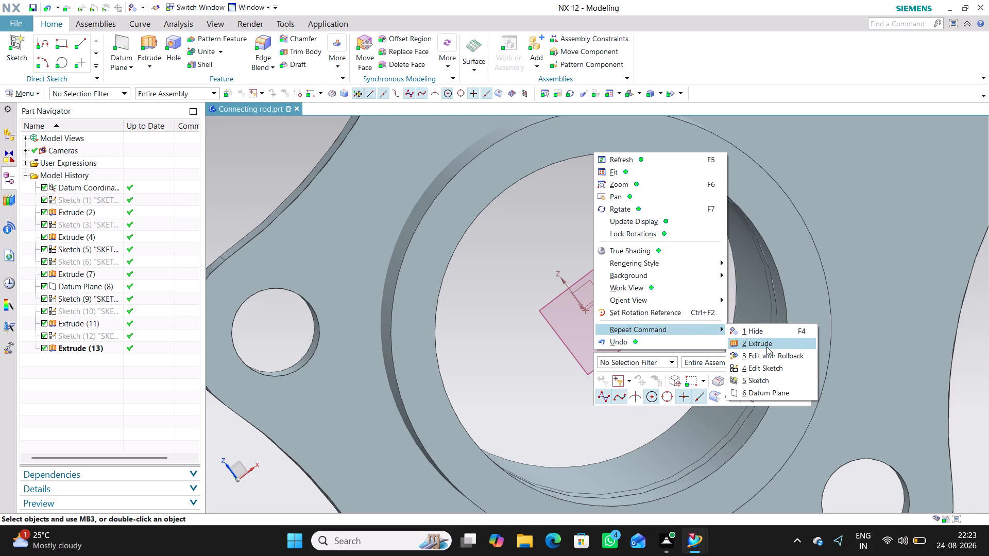
left_click(266, 170)
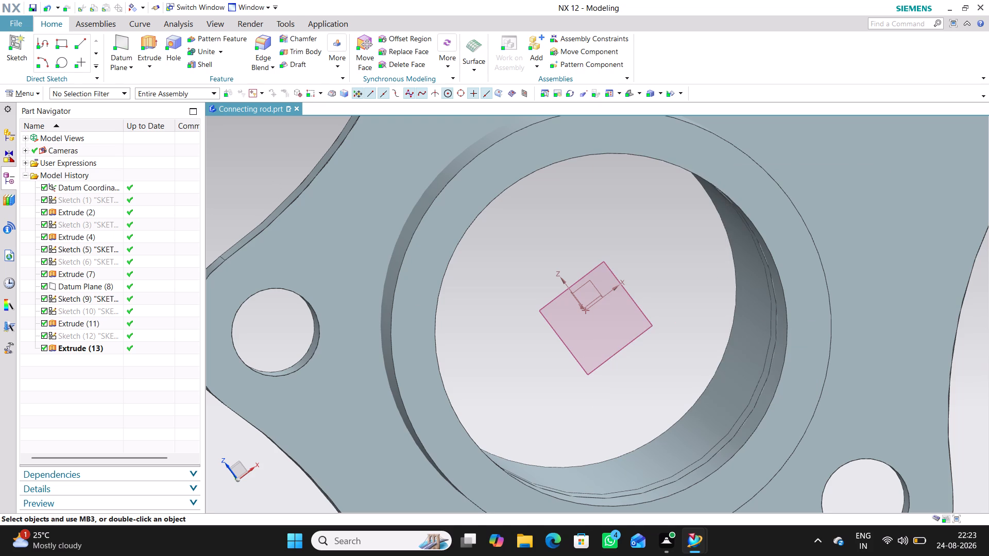
right_click(643, 318)
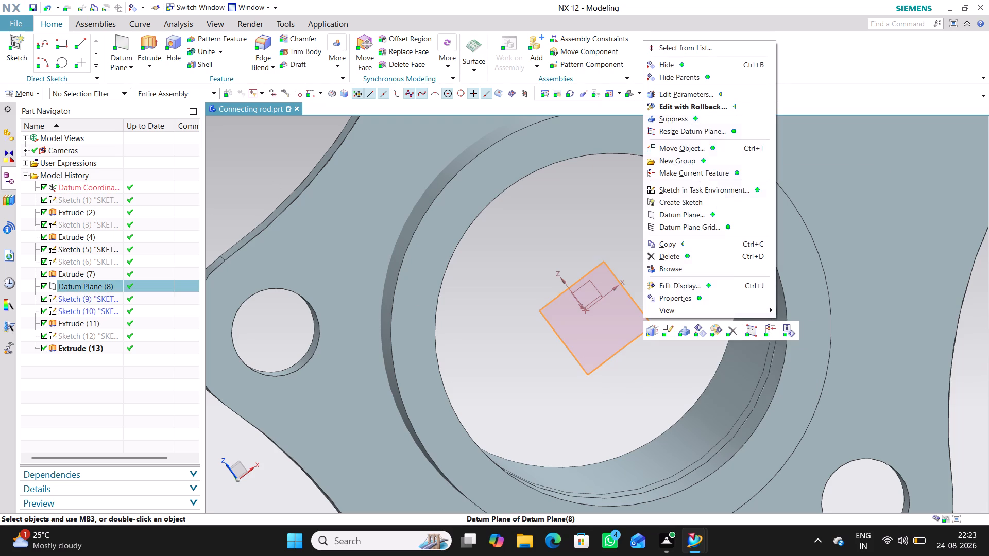
left_click(684, 65)
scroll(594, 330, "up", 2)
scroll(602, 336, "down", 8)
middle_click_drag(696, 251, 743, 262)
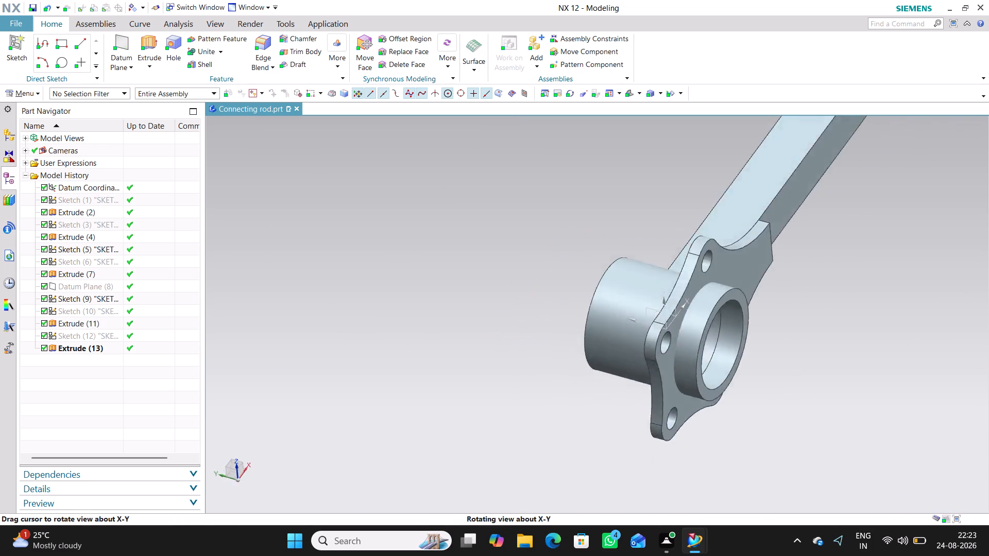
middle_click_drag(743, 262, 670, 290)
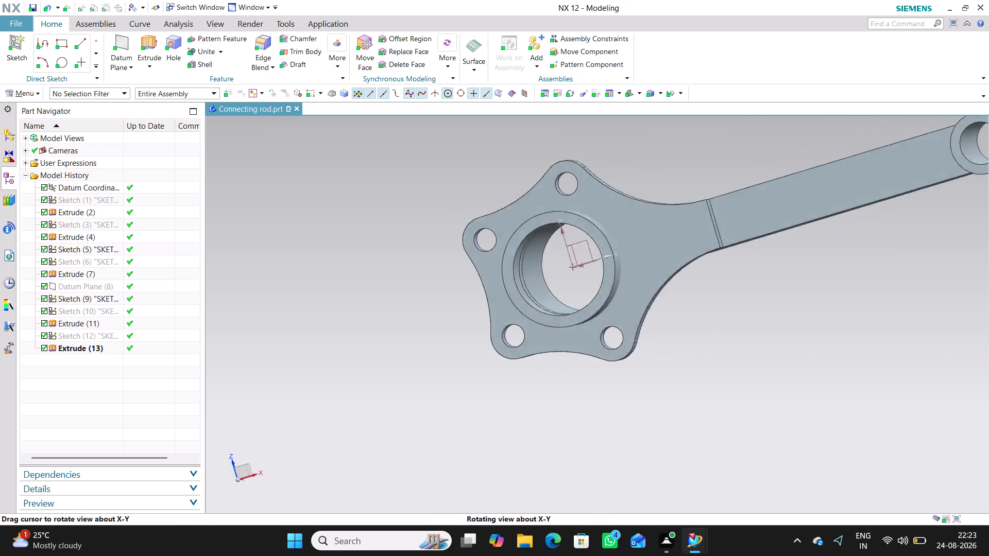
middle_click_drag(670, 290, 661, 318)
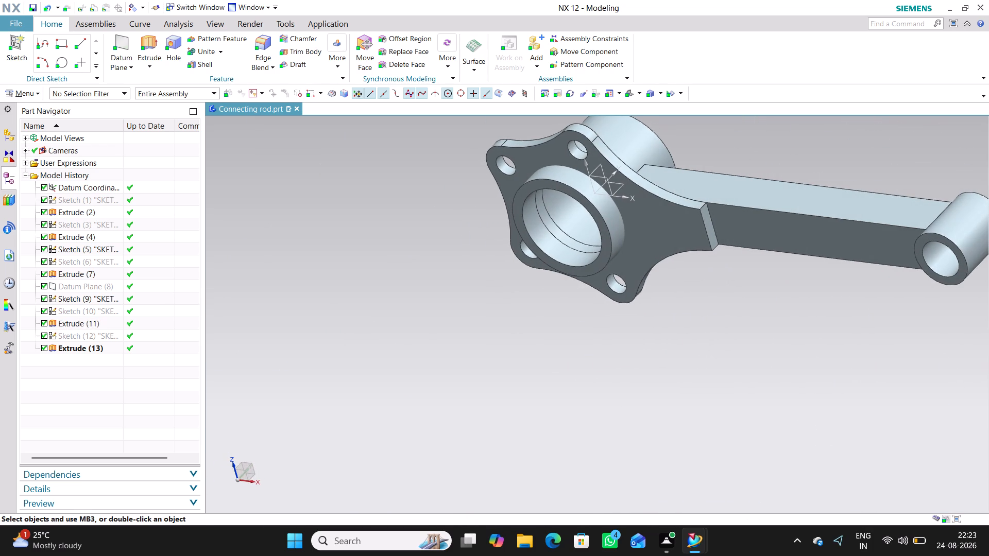
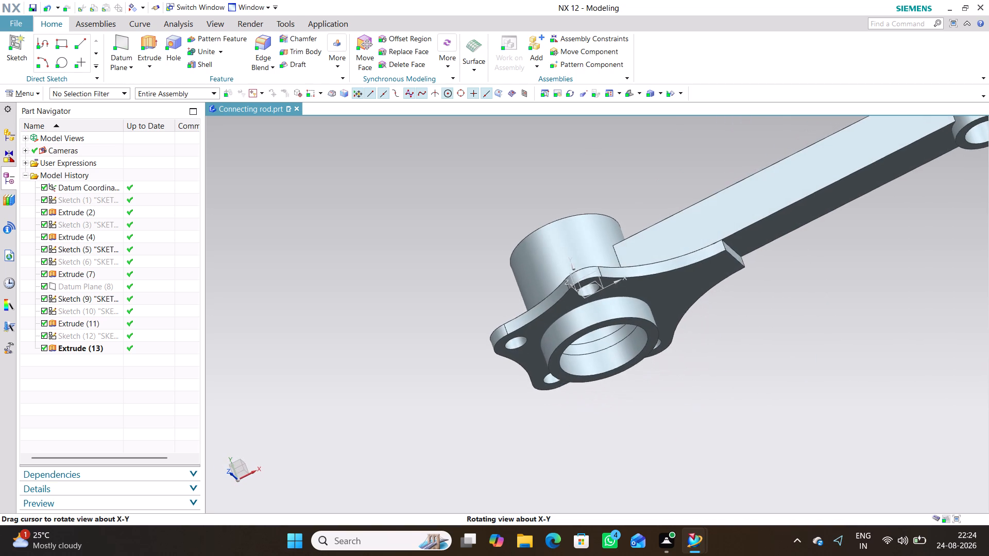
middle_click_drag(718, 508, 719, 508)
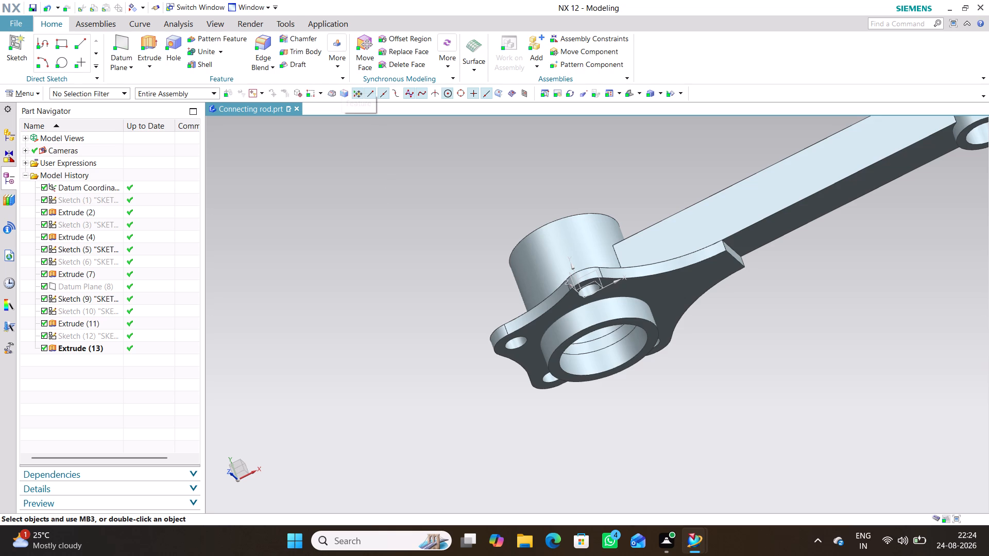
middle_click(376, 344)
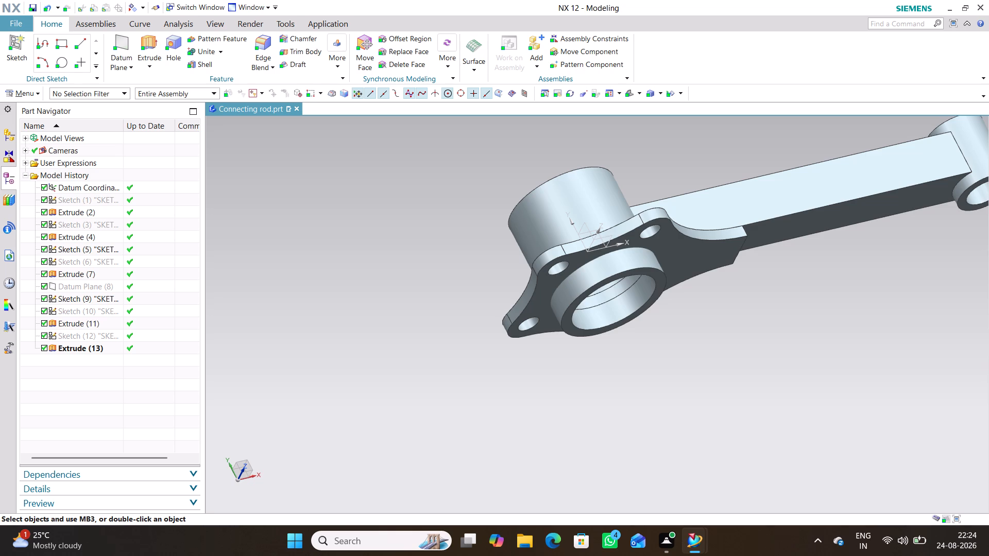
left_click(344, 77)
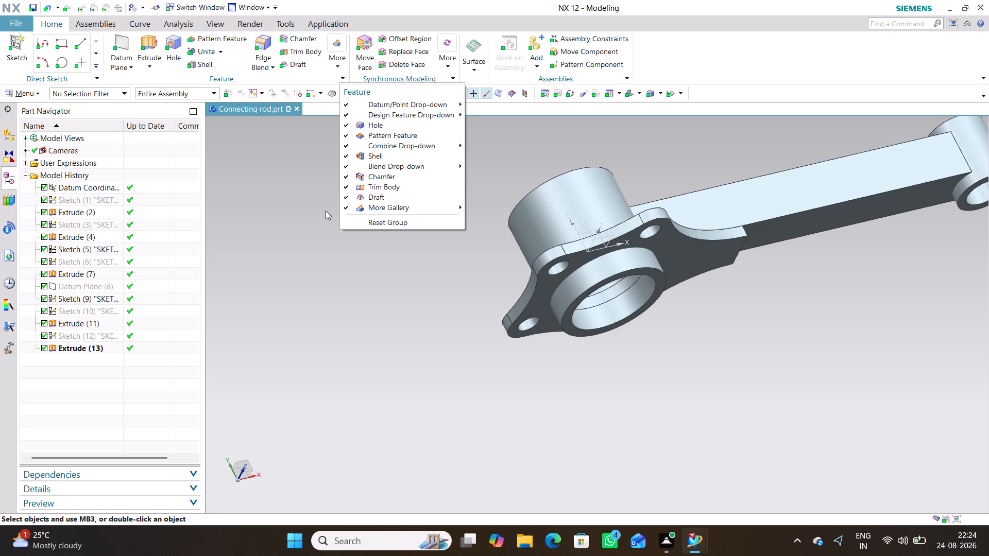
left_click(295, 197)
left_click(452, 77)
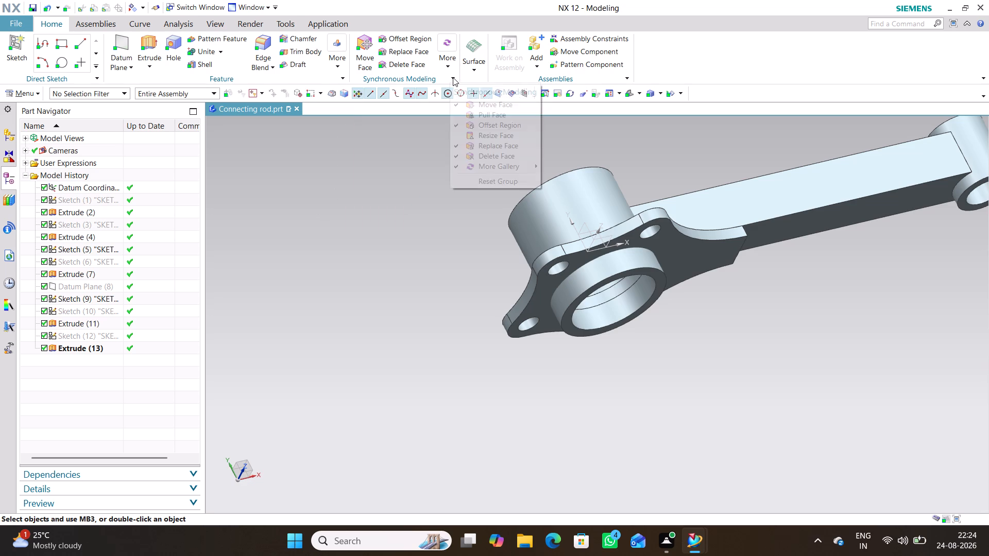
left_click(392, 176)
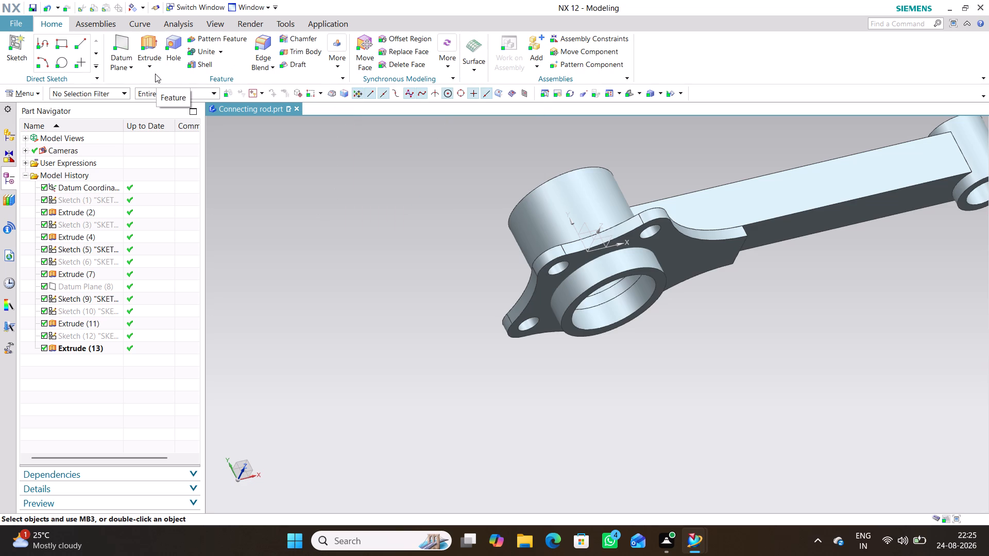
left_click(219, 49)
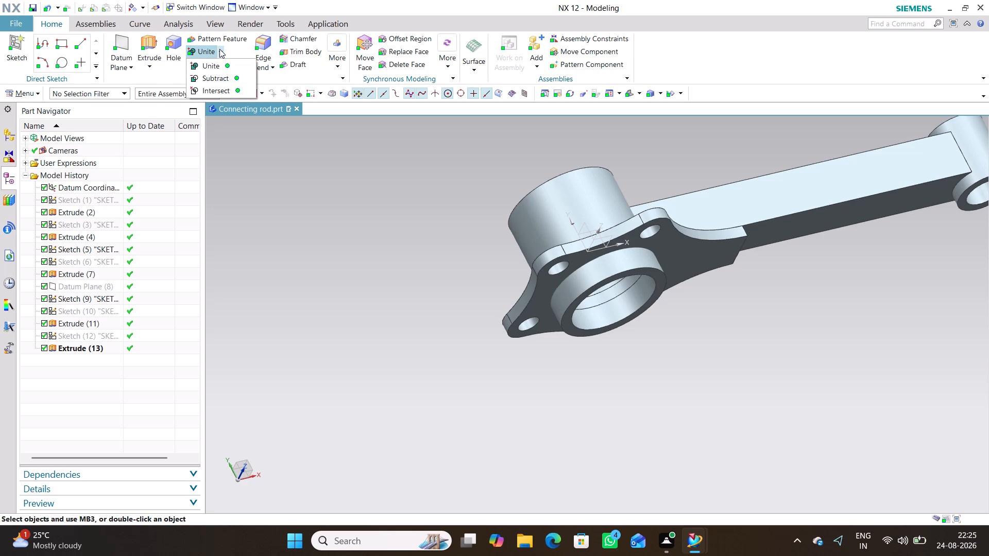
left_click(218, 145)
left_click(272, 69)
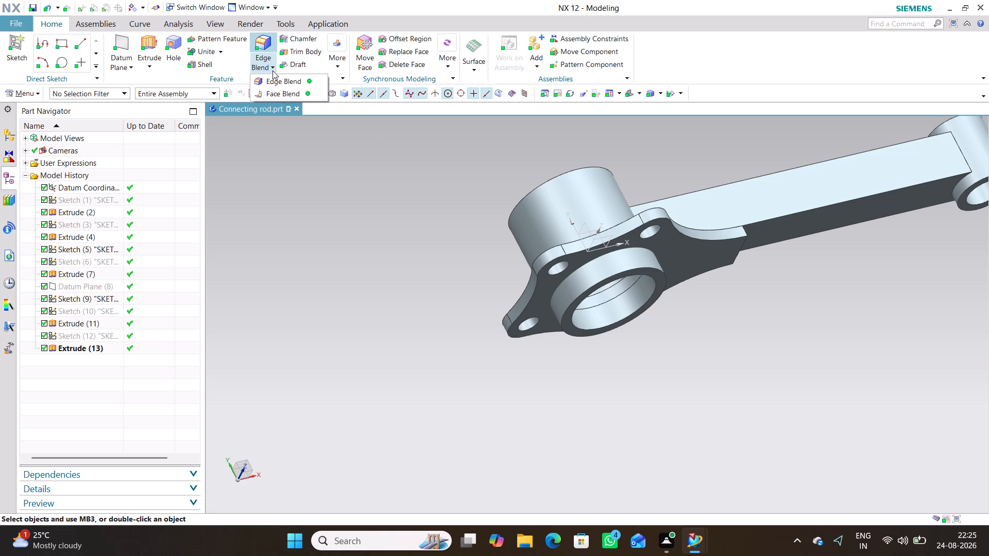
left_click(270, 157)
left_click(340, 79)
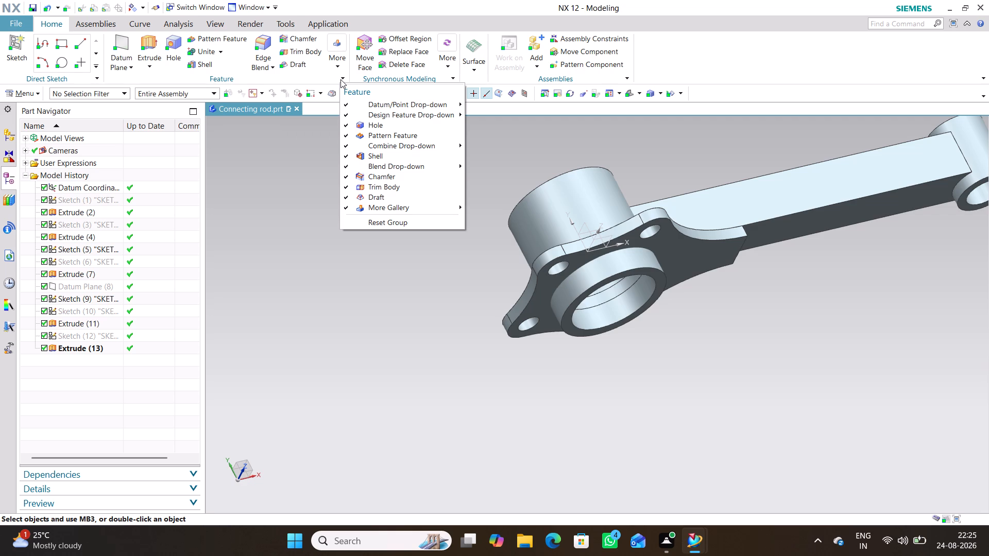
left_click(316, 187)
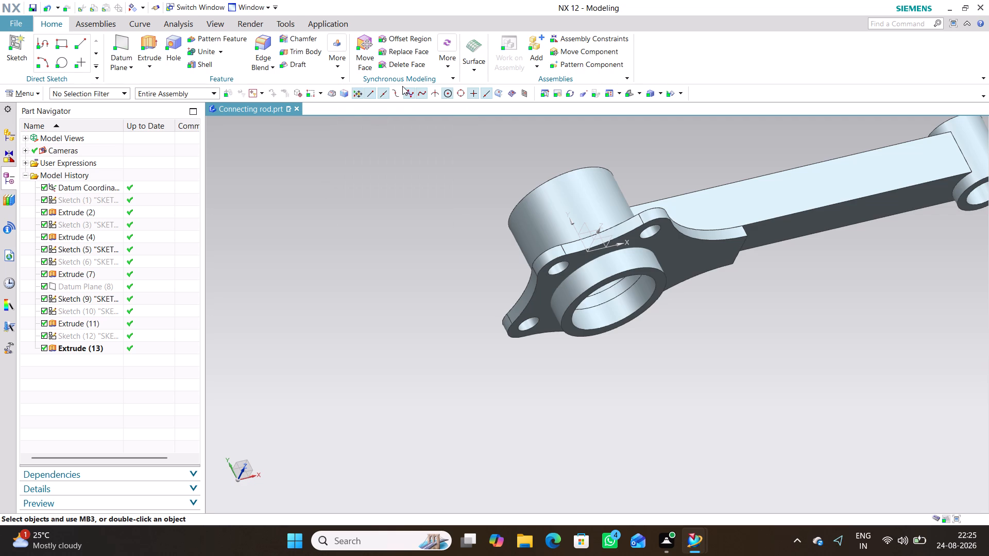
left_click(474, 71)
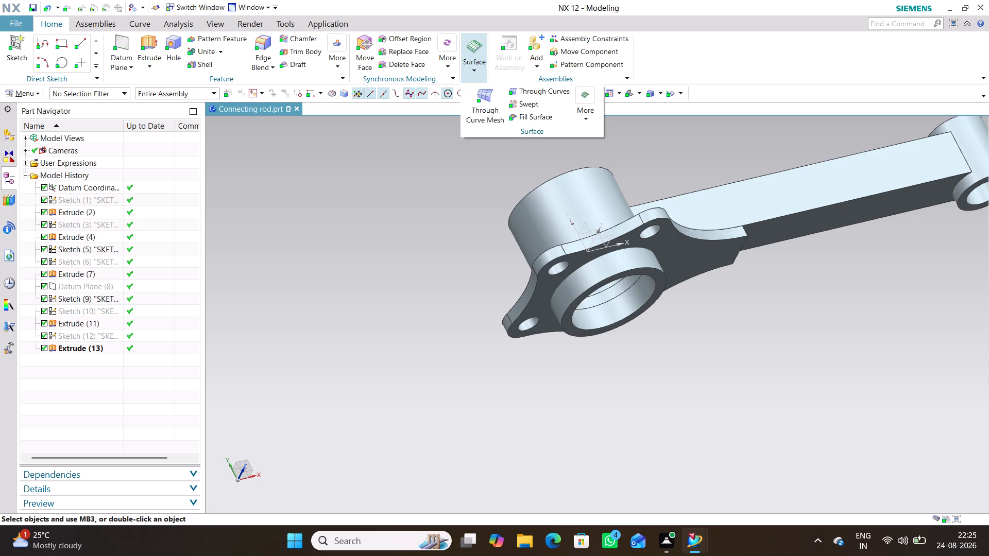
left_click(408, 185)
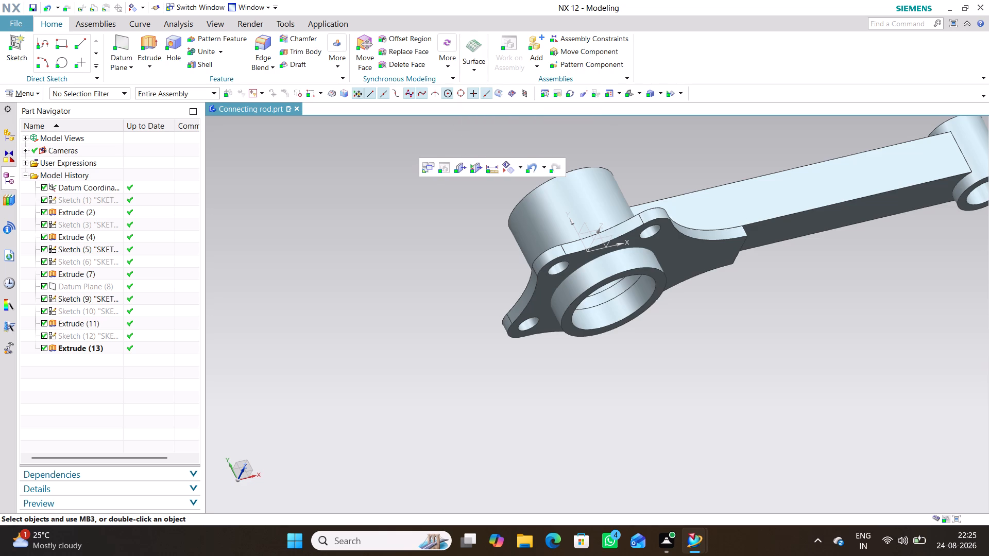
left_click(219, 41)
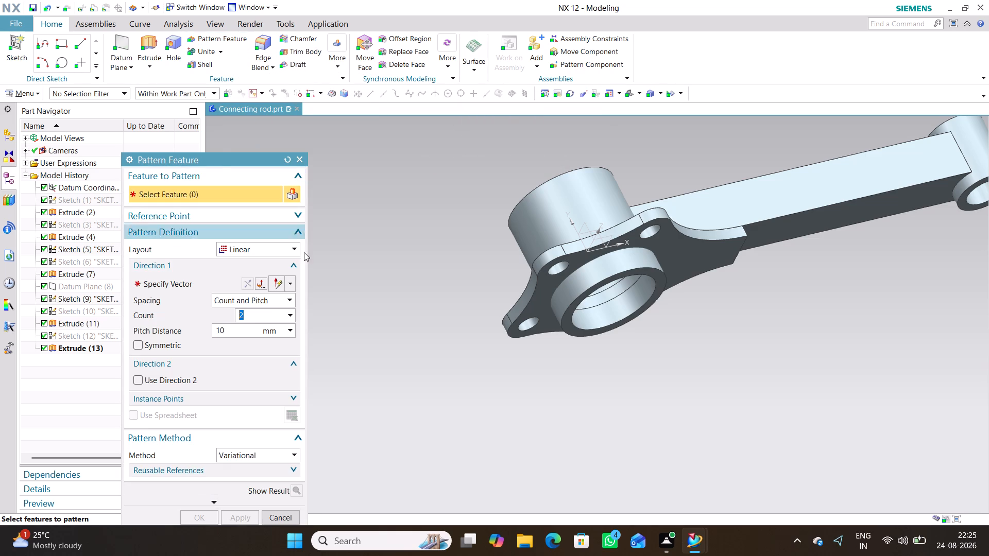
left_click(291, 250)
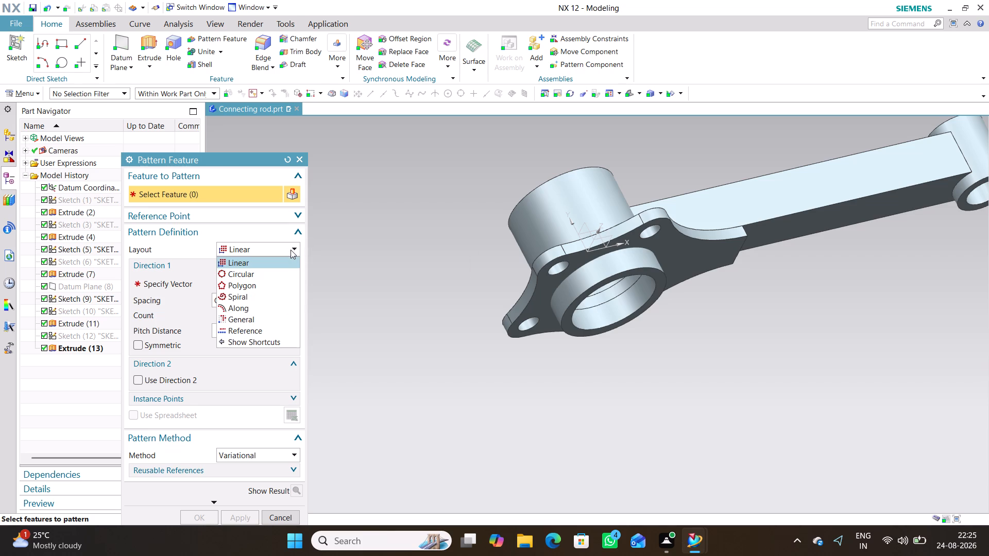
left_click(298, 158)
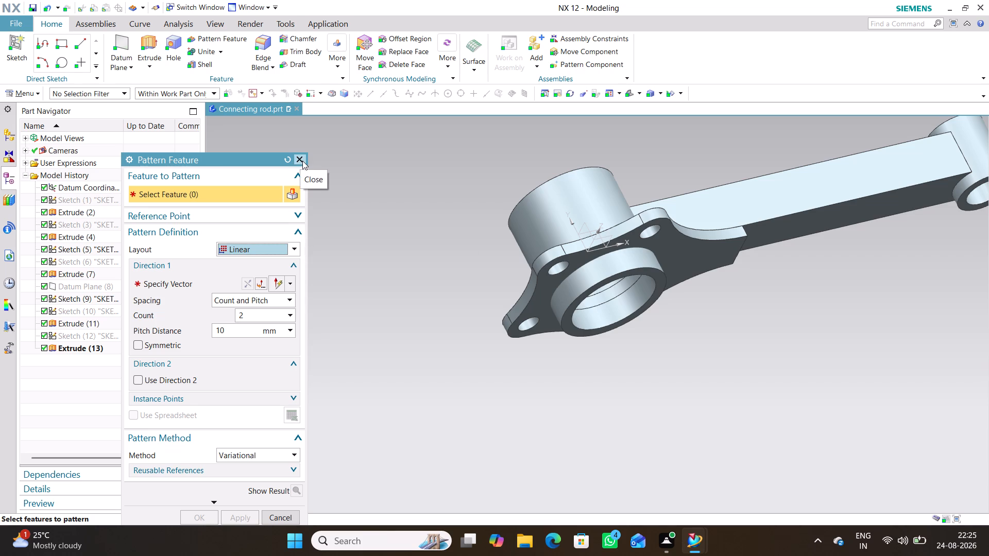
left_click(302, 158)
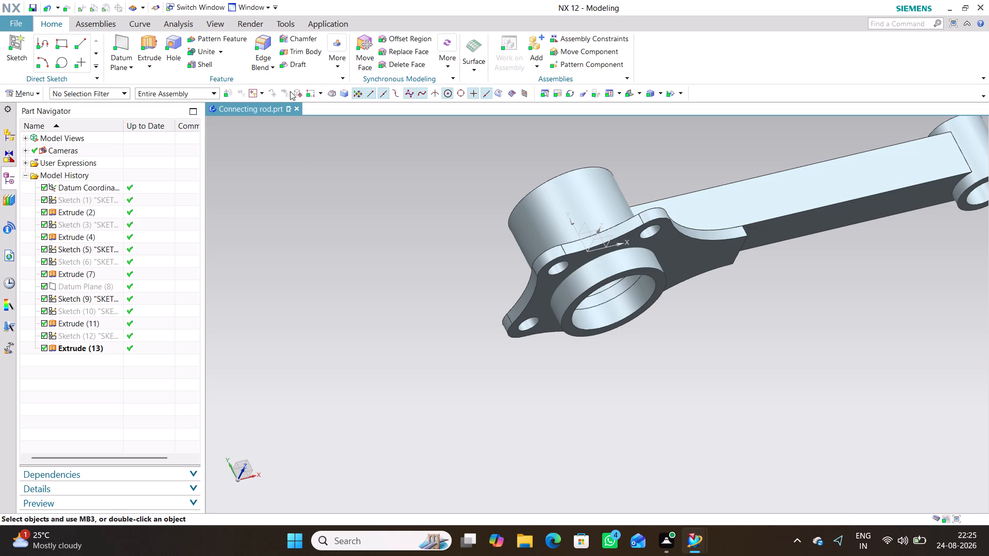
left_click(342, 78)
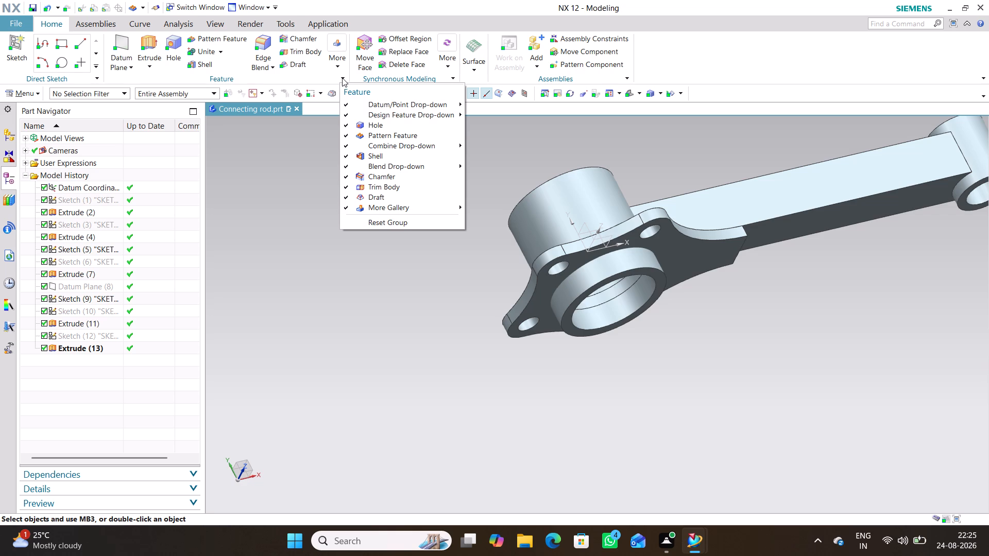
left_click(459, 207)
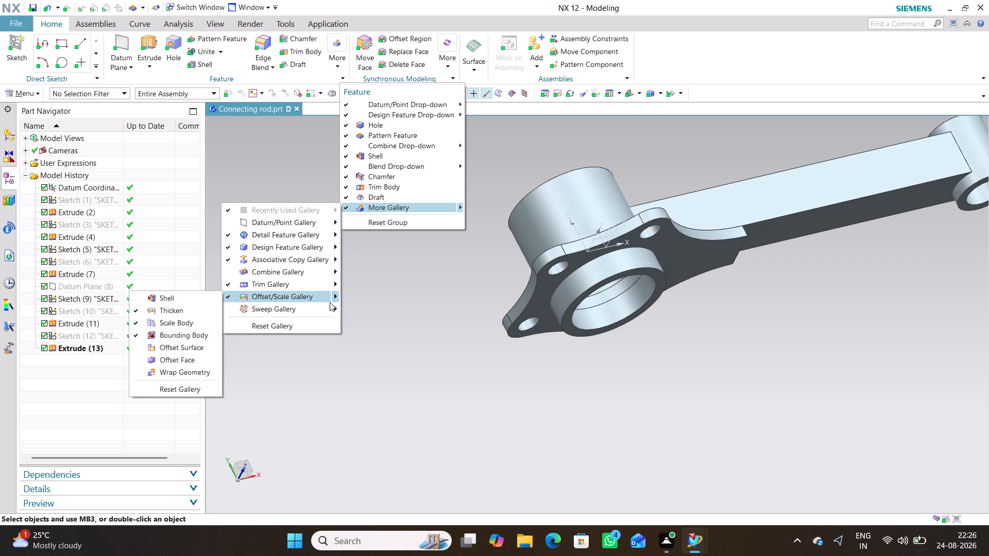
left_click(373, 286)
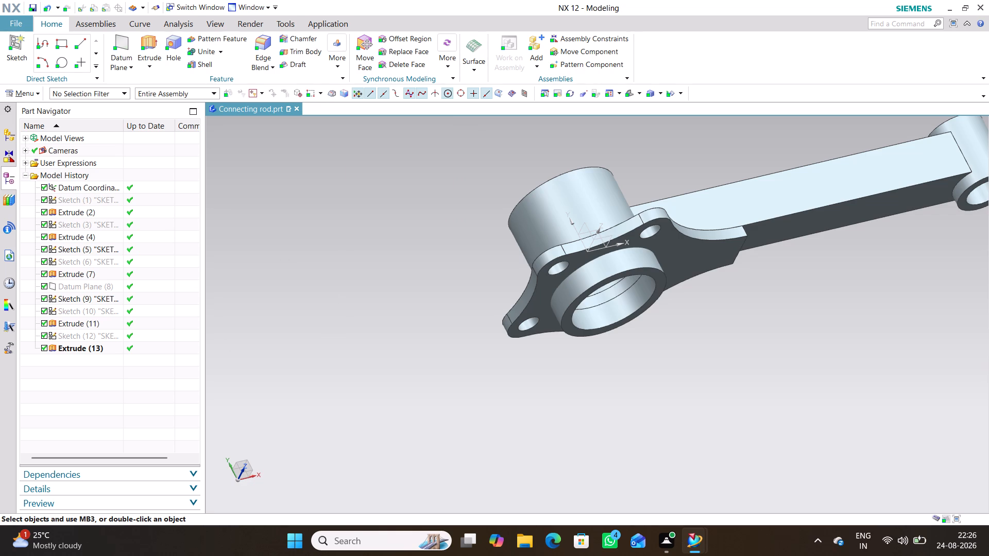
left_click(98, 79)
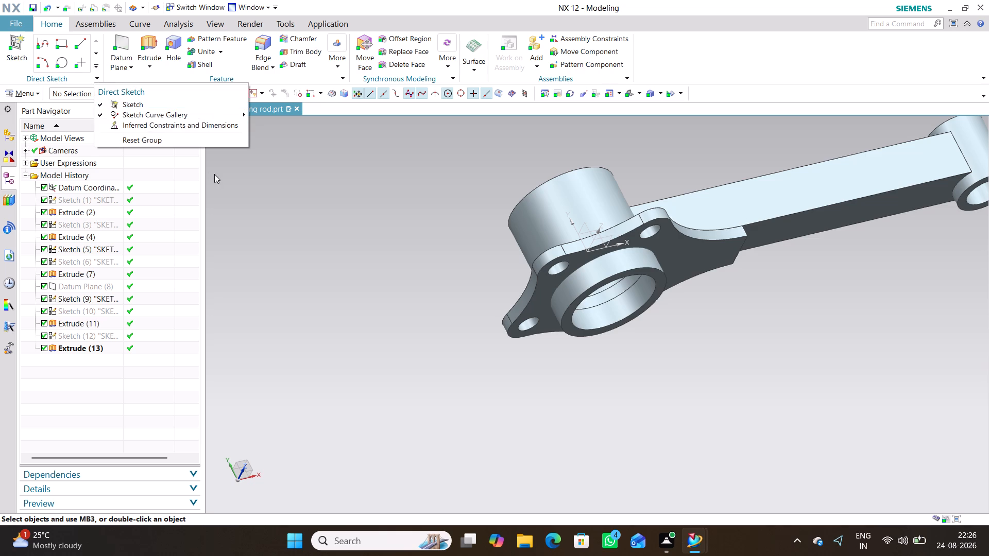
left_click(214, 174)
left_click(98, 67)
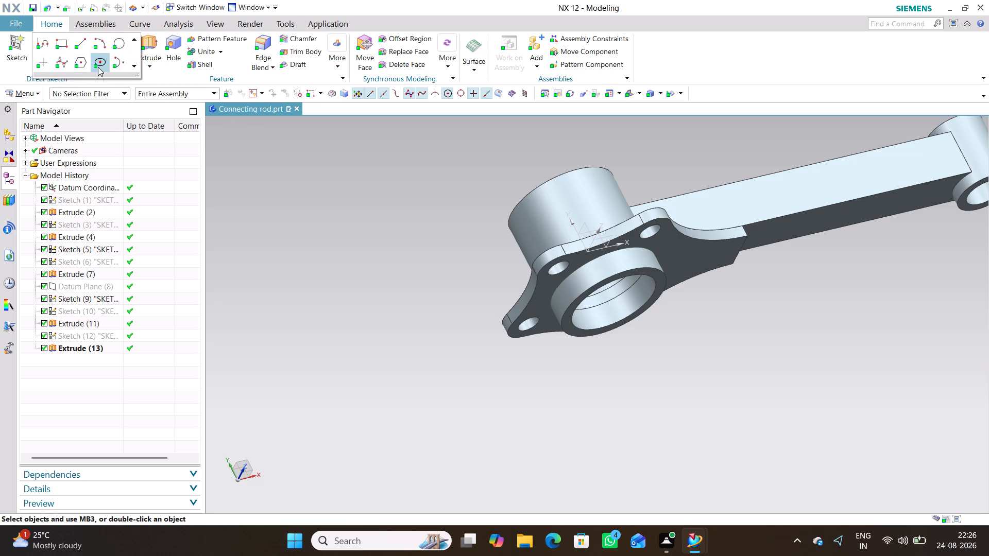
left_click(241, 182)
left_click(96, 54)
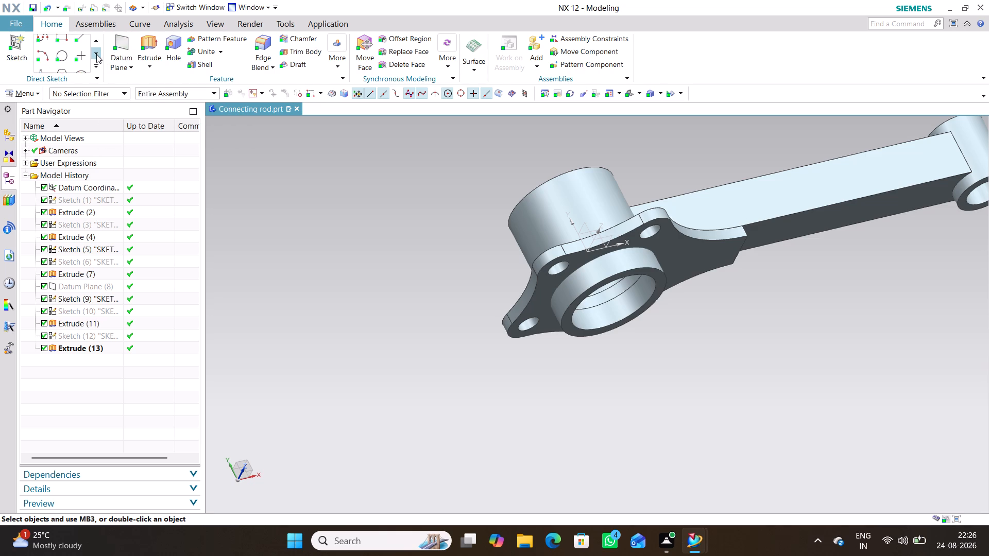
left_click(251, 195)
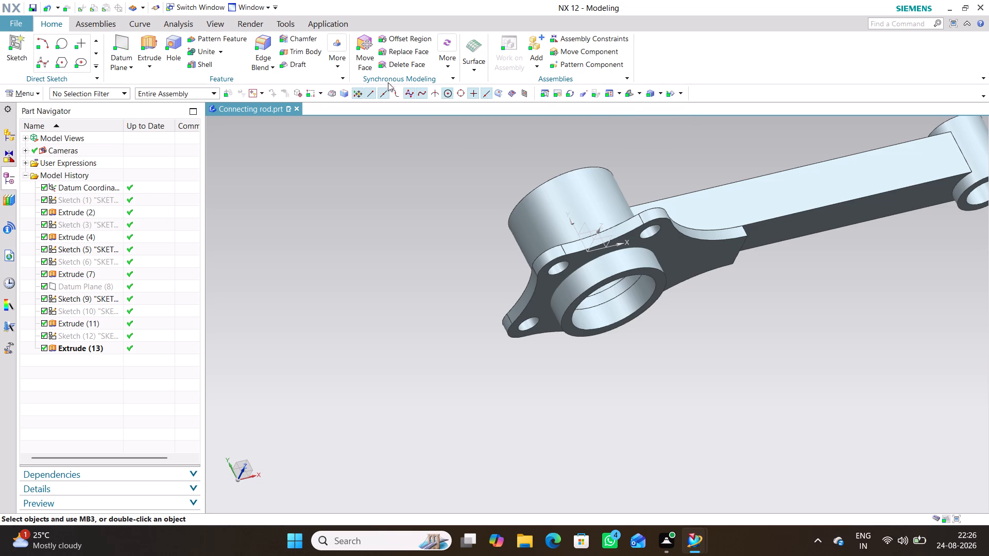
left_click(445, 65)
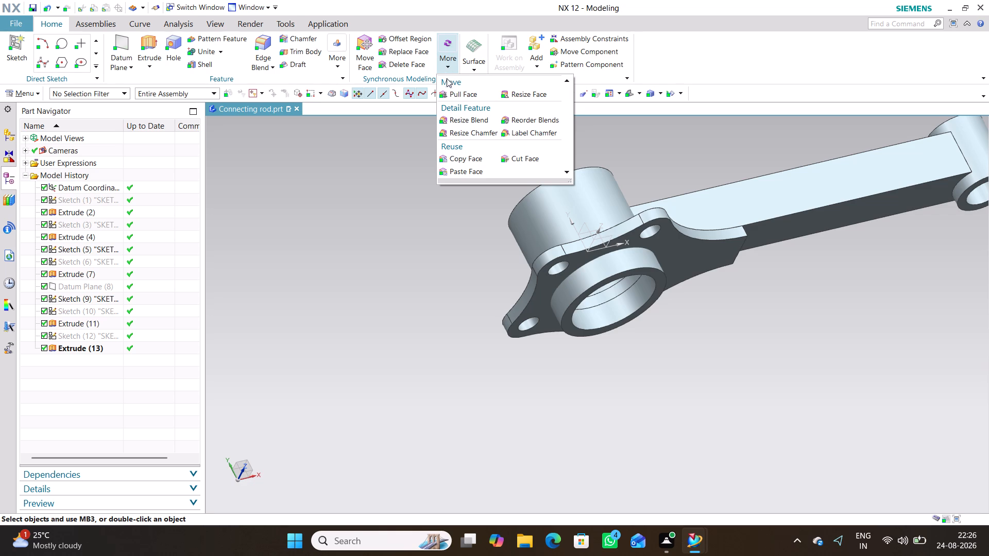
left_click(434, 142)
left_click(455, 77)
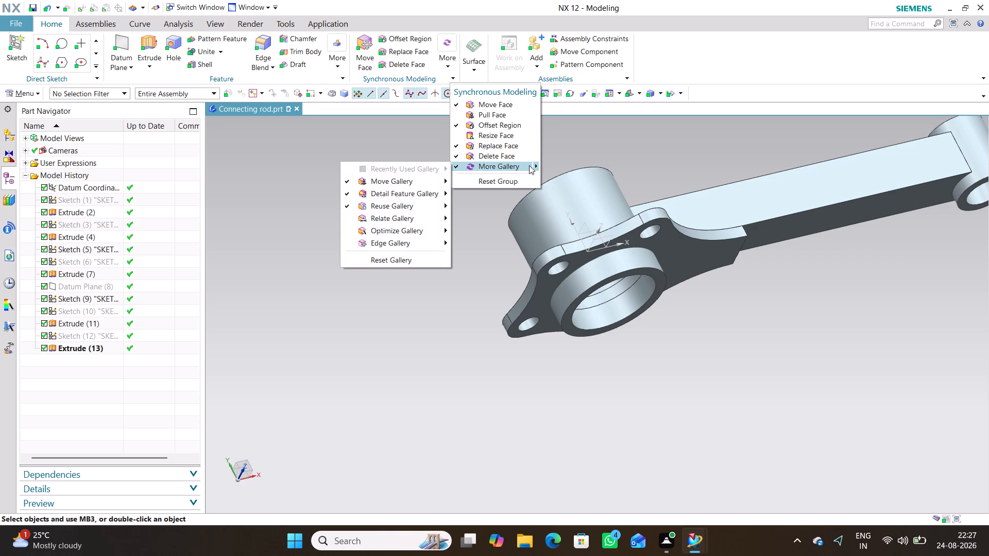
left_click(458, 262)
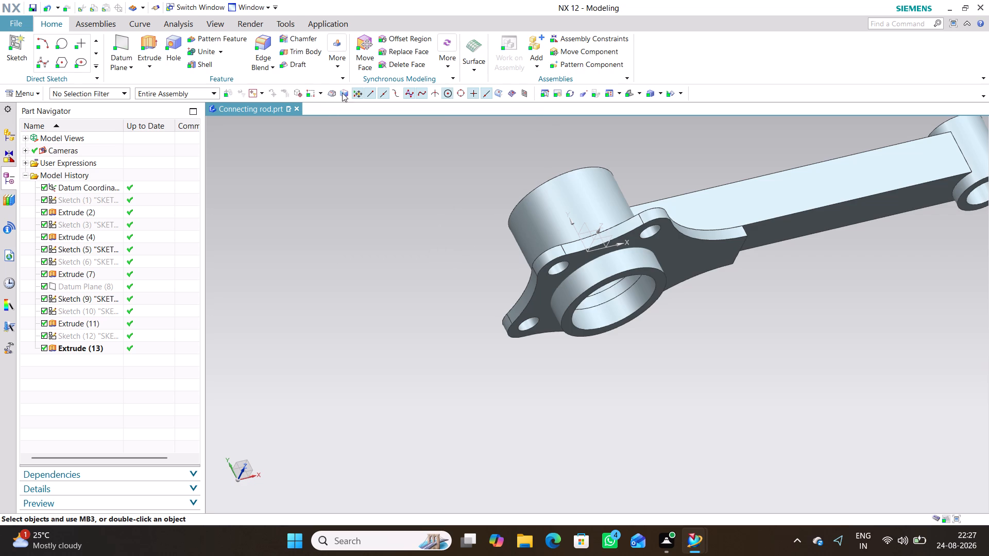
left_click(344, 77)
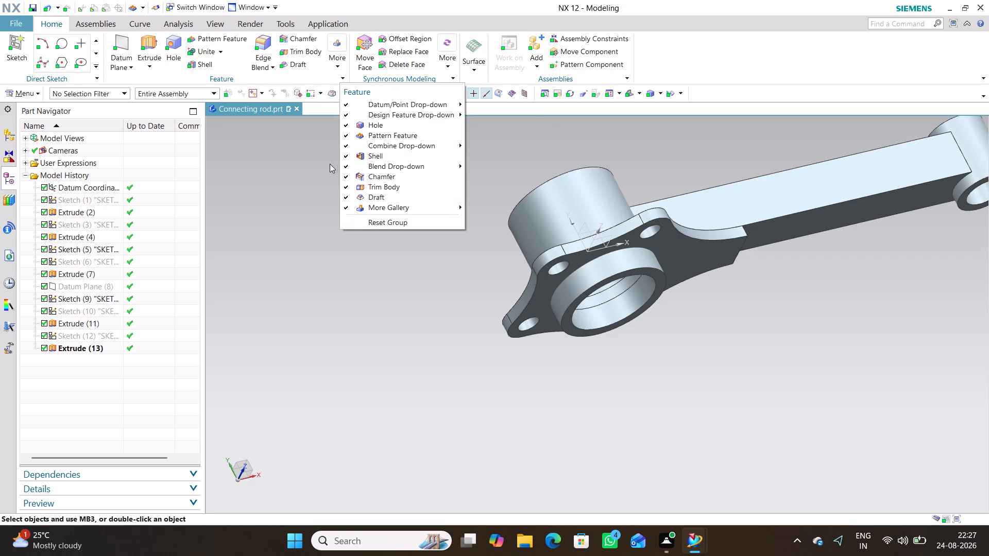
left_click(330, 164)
Mirror the four-hole flange extrusion and its bore cut about the datum XZ plane with Mirror Feature, closing the command.
left_click(336, 67)
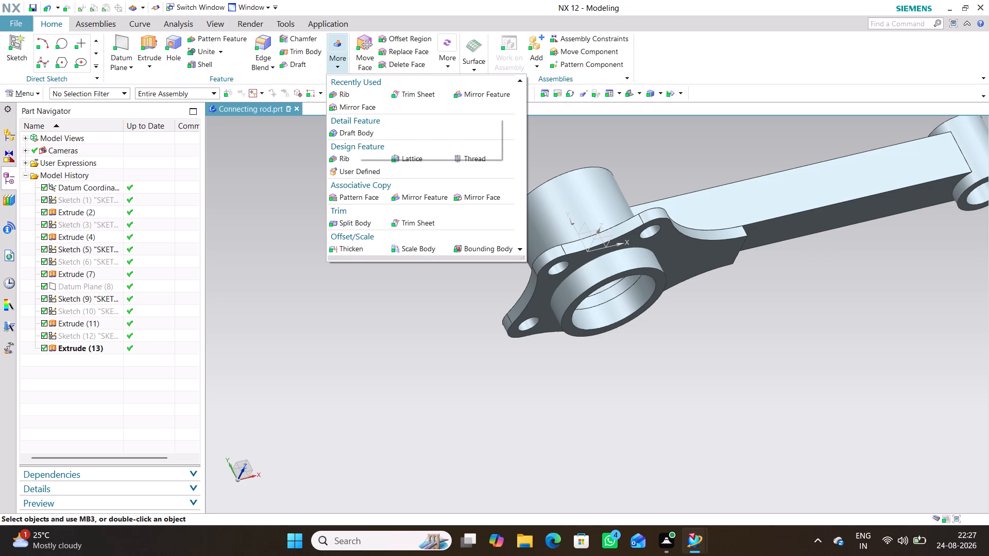
left_click(427, 196)
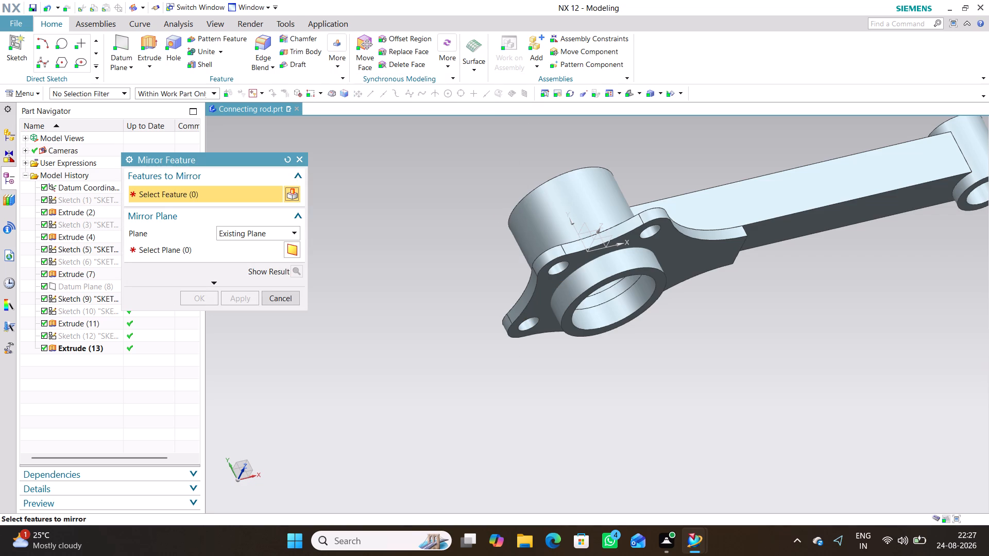
middle_click_drag(403, 404, 404, 382)
left_click(689, 225)
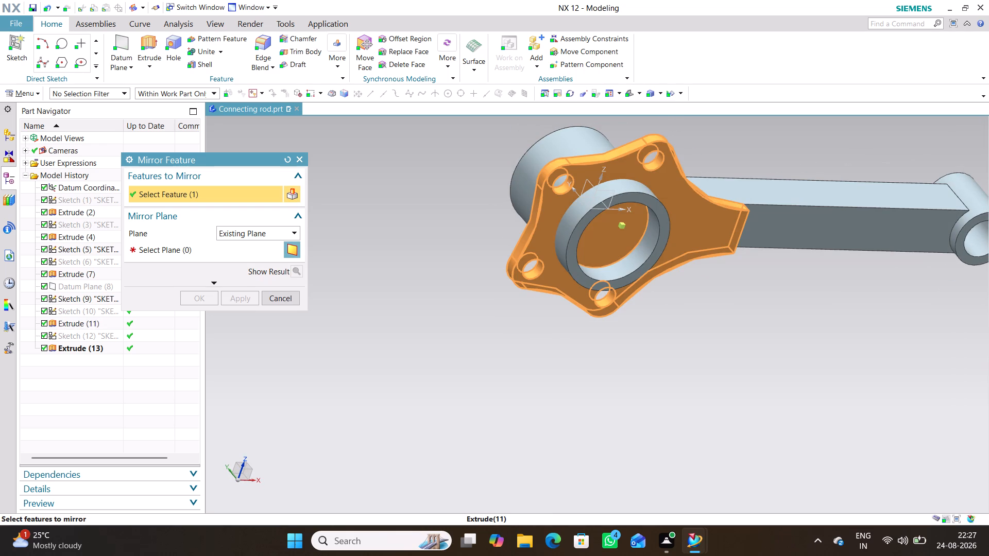
middle_click_drag(574, 399, 567, 379)
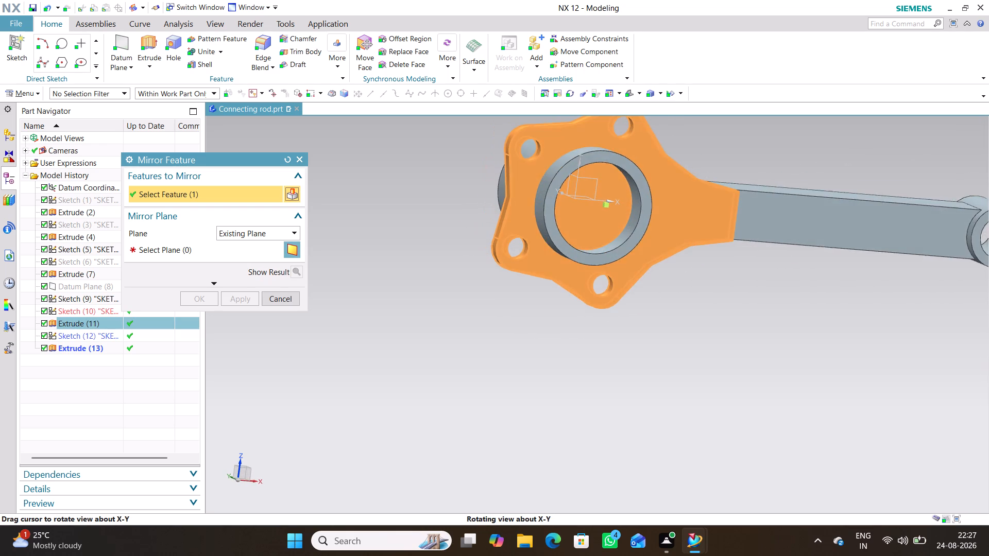
middle_click_drag(567, 379, 567, 380)
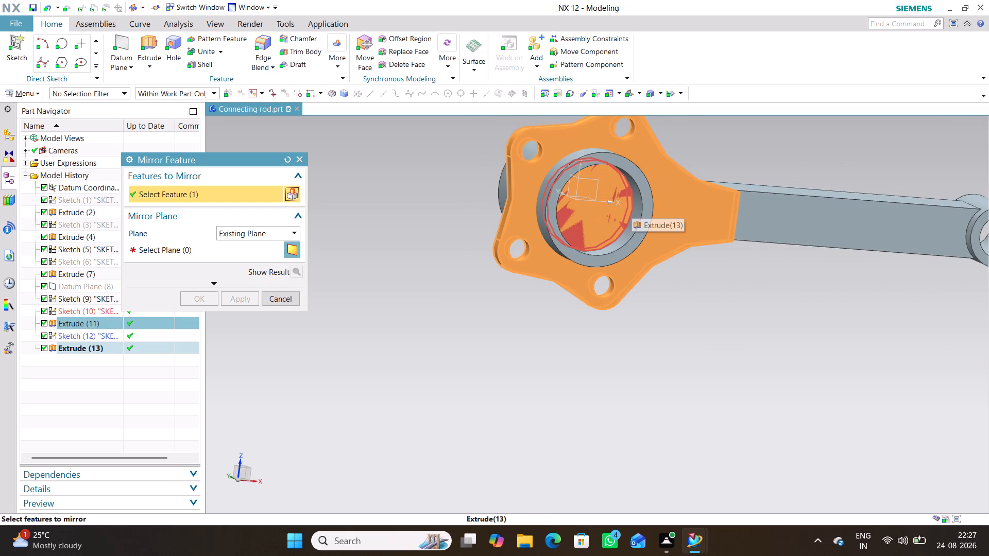
left_click(632, 205)
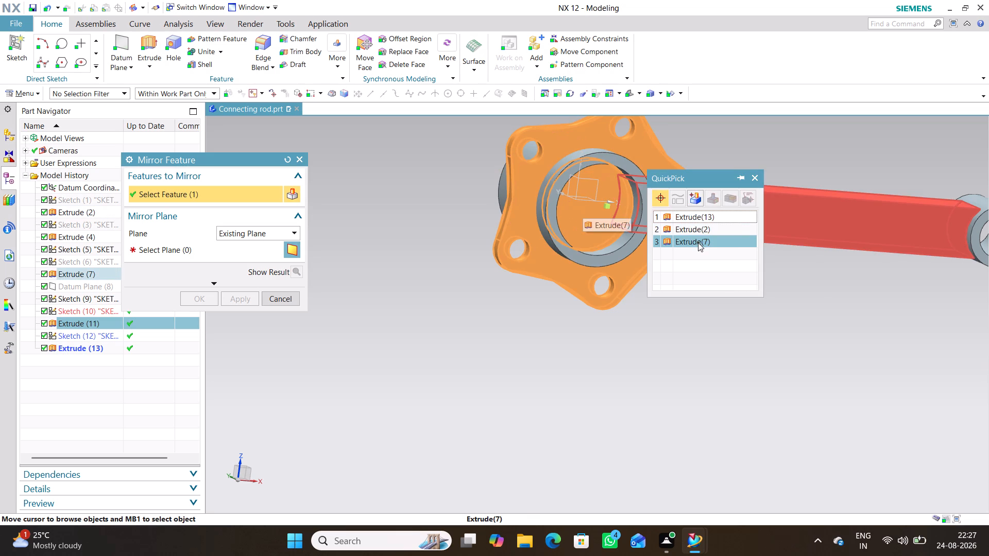
left_click(700, 220)
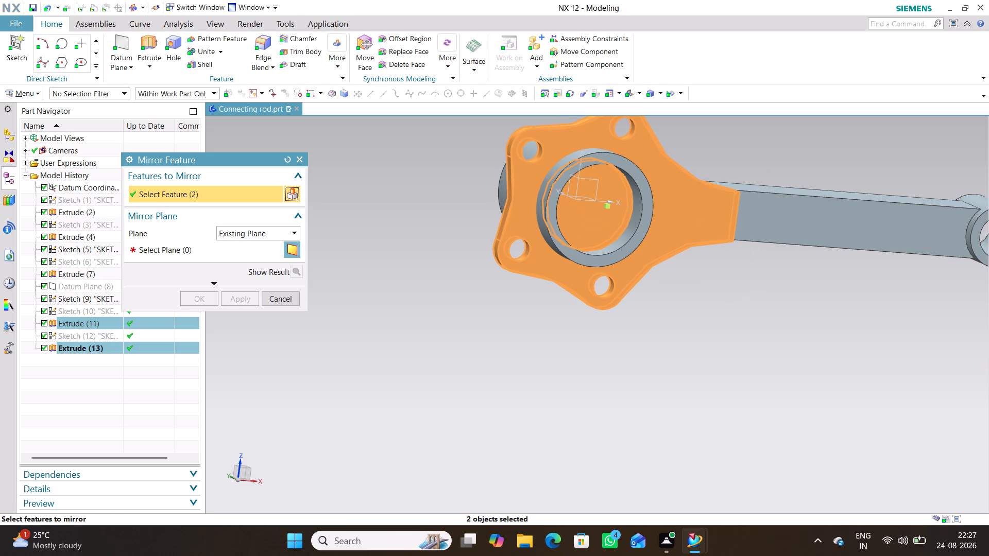
middle_click_drag(557, 333, 577, 363)
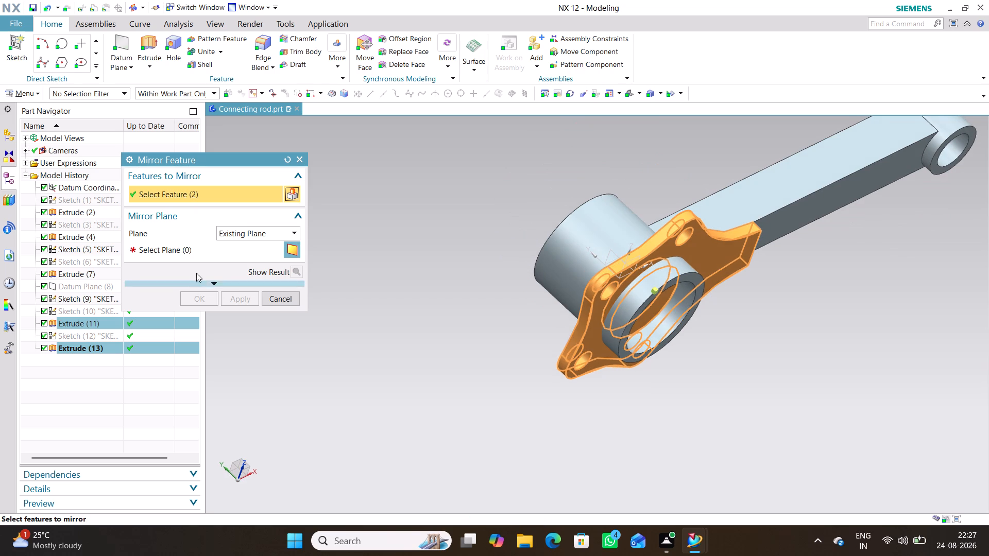
left_click(181, 245)
middle_click_drag(467, 296, 520, 327)
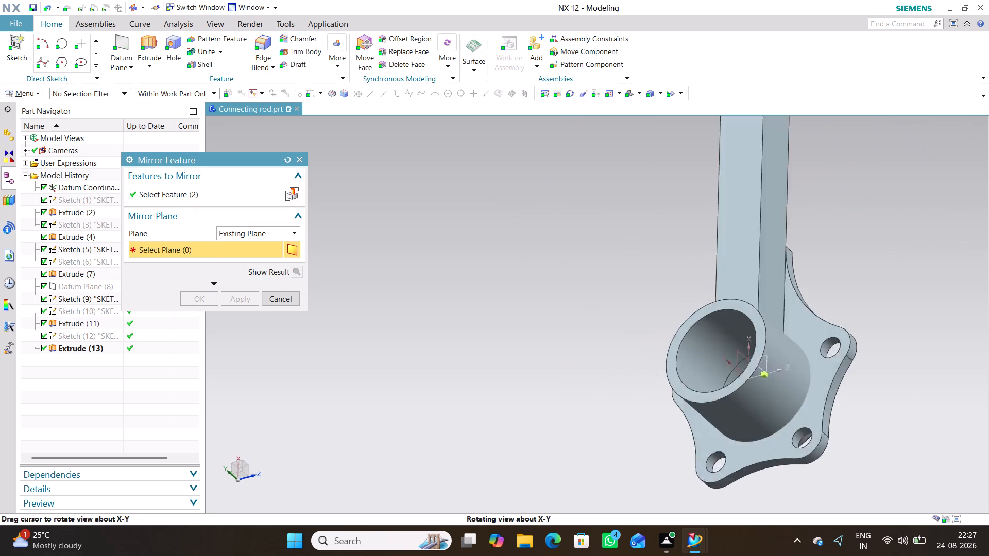
middle_click_drag(520, 327, 568, 325)
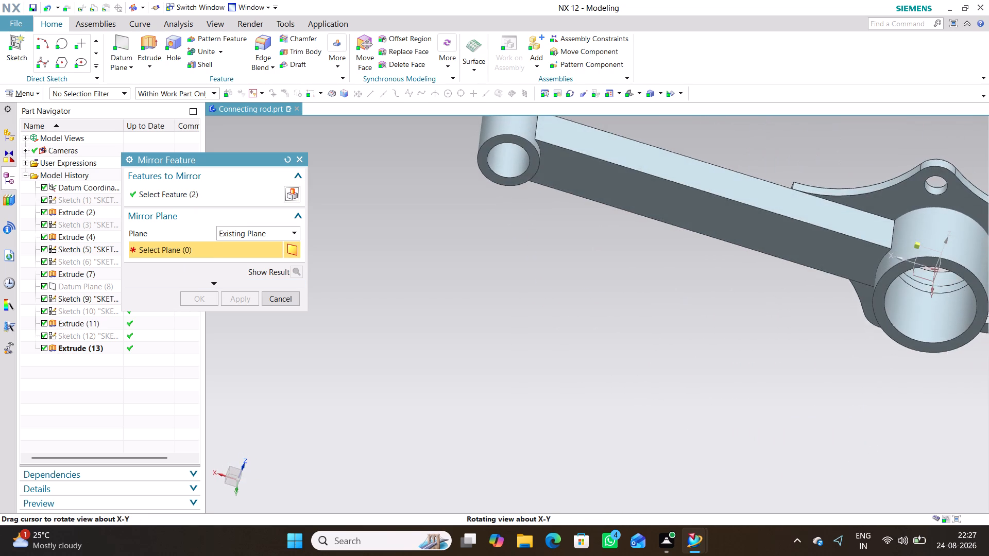
middle_click_drag(568, 325, 569, 326)
middle_click_drag(847, 377, 814, 325)
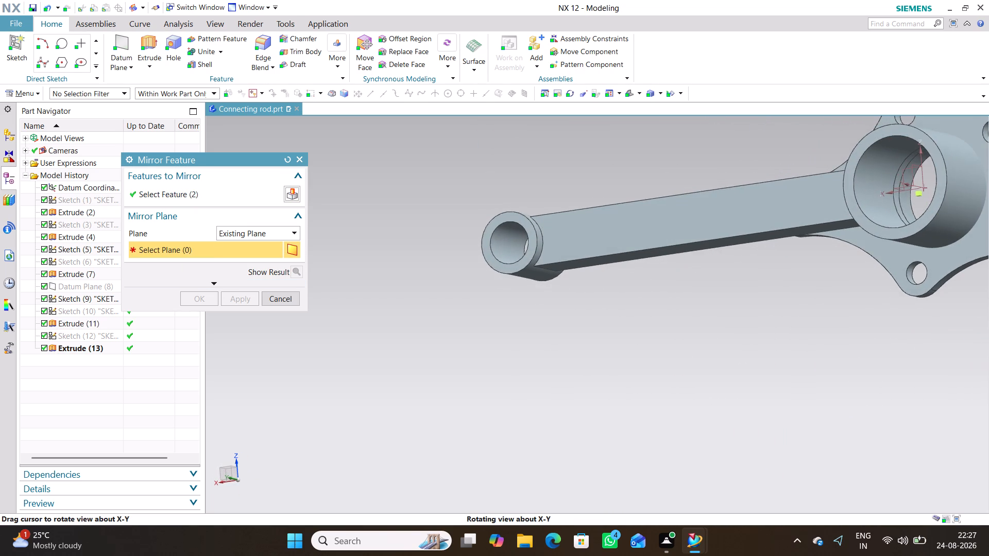
middle_click_drag(821, 291, 825, 304)
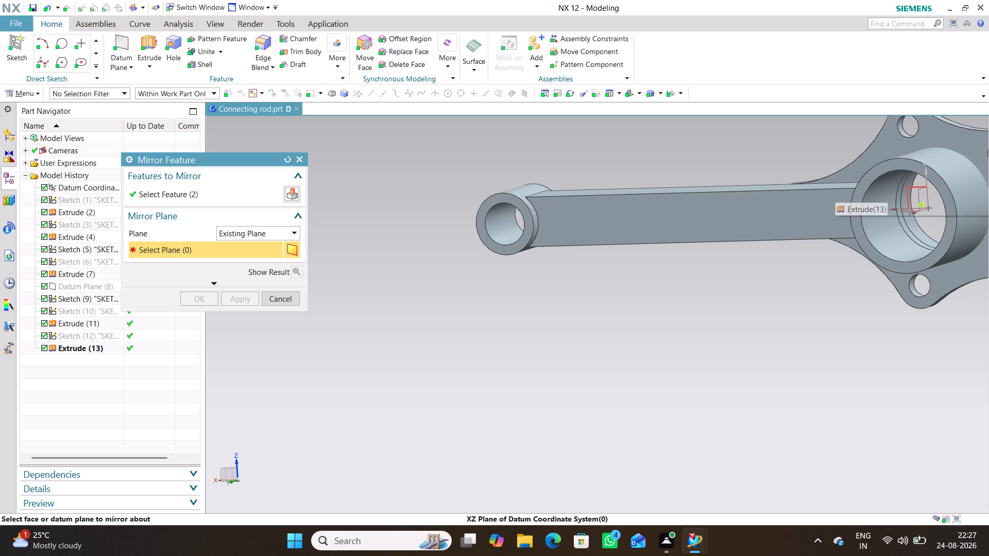
left_click(909, 189)
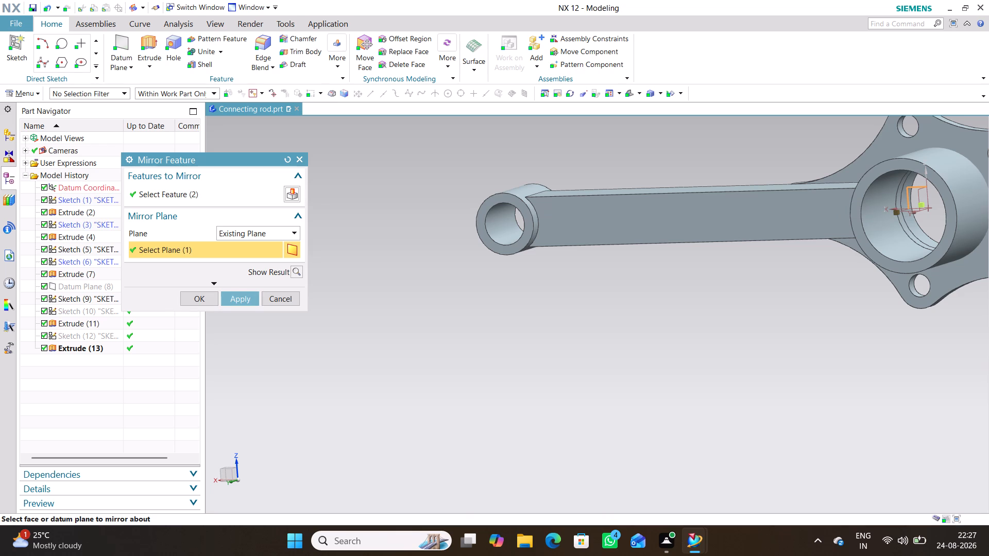
left_click(240, 302)
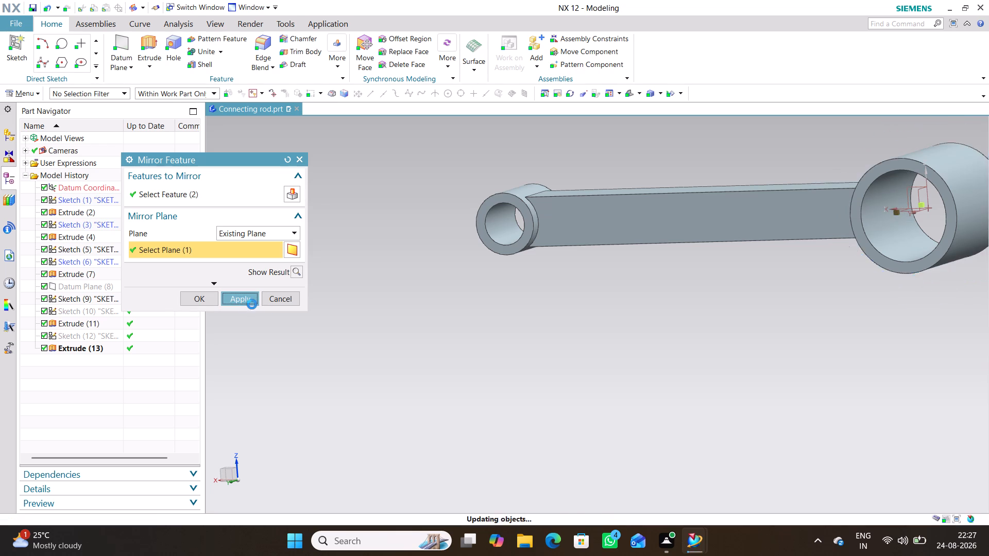
middle_click_drag(677, 369, 641, 373)
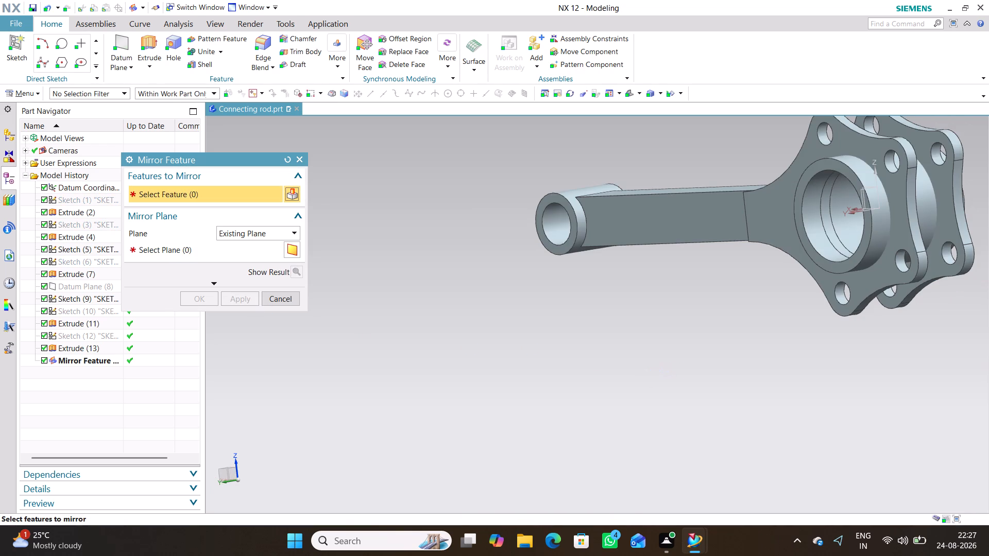
left_click(288, 302)
Inspect both flanges on the large end from several angles, with the whole connecting rod in view.
middle_click_drag(787, 366, 727, 355)
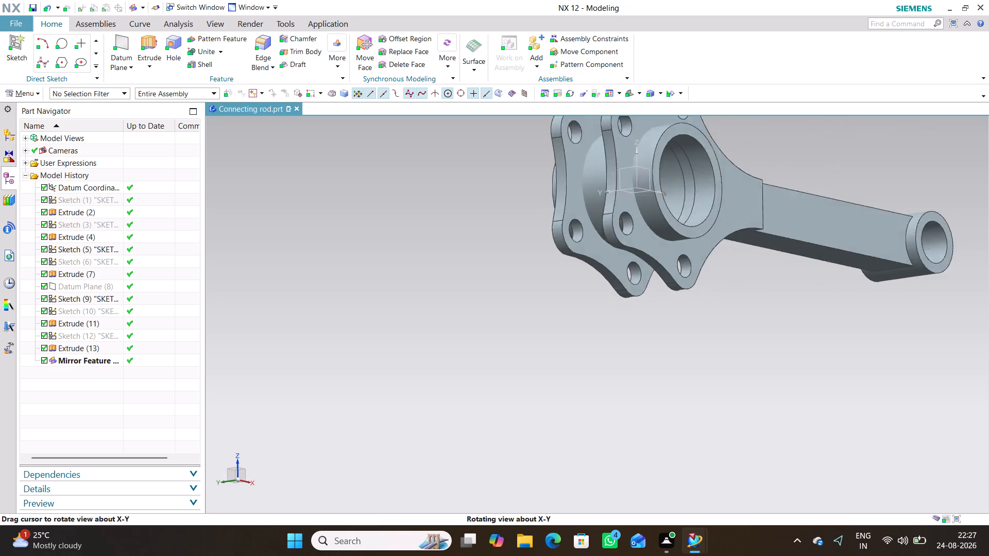
middle_click_drag(727, 355, 659, 321)
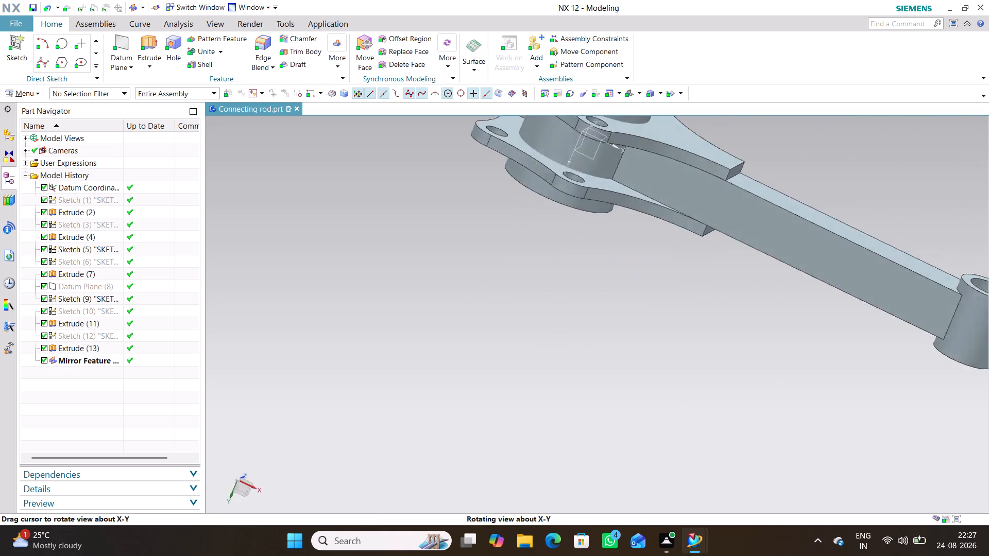
middle_click_drag(659, 321, 640, 423)
left_click(658, 411)
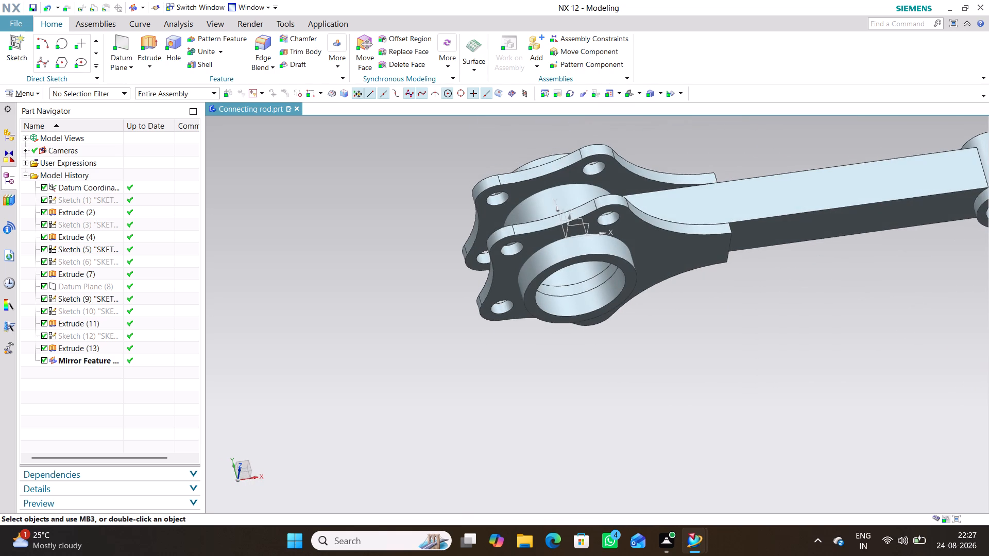
left_click_drag(374, 280, 329, 427)
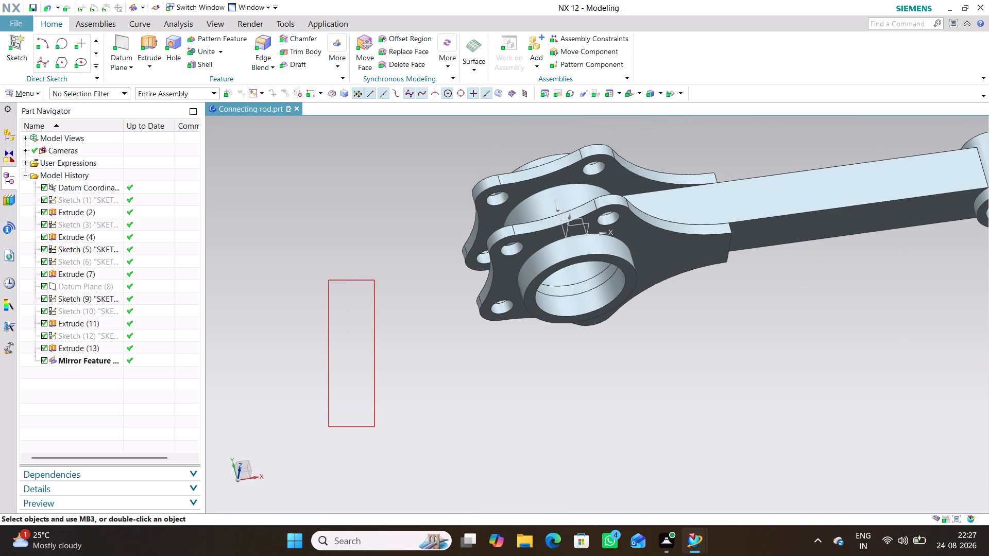
right_click_drag(369, 229, 307, 378)
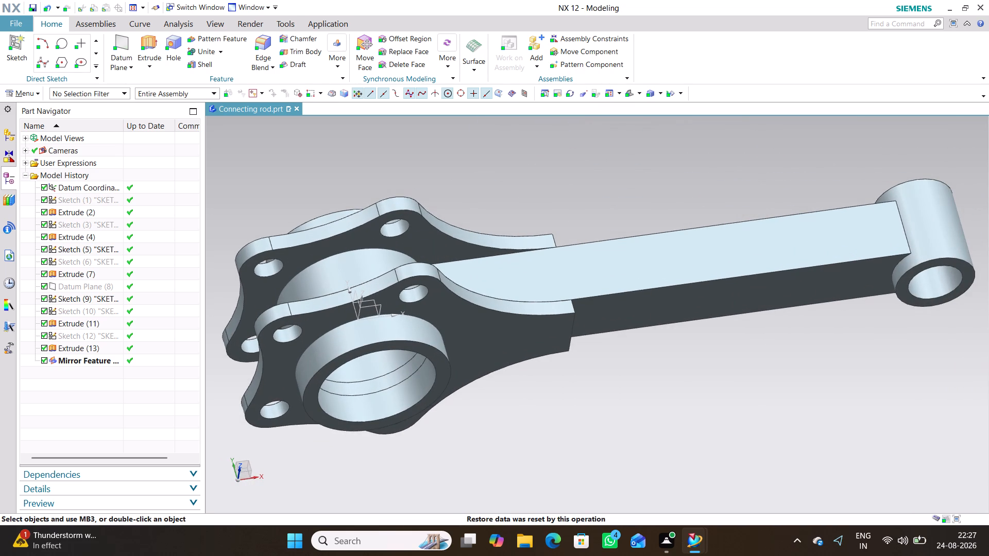
Change the model's rendering style to realistic, high-contrast shading with floor reflections and no face edges.
right_click_drag(674, 363, 638, 409)
right_click_drag(698, 346, 675, 381)
right_click_drag(675, 381, 680, 349)
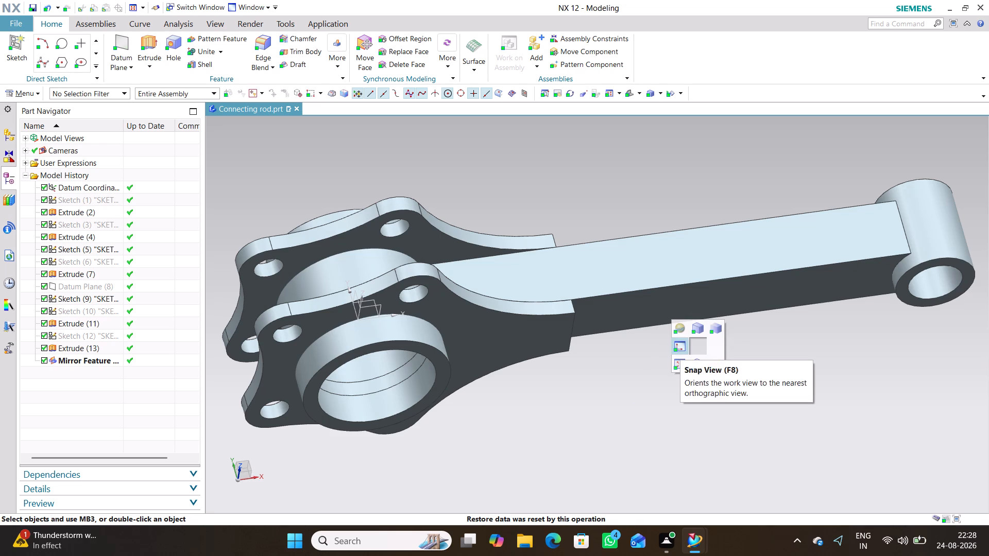
right_click_drag(680, 349, 678, 351)
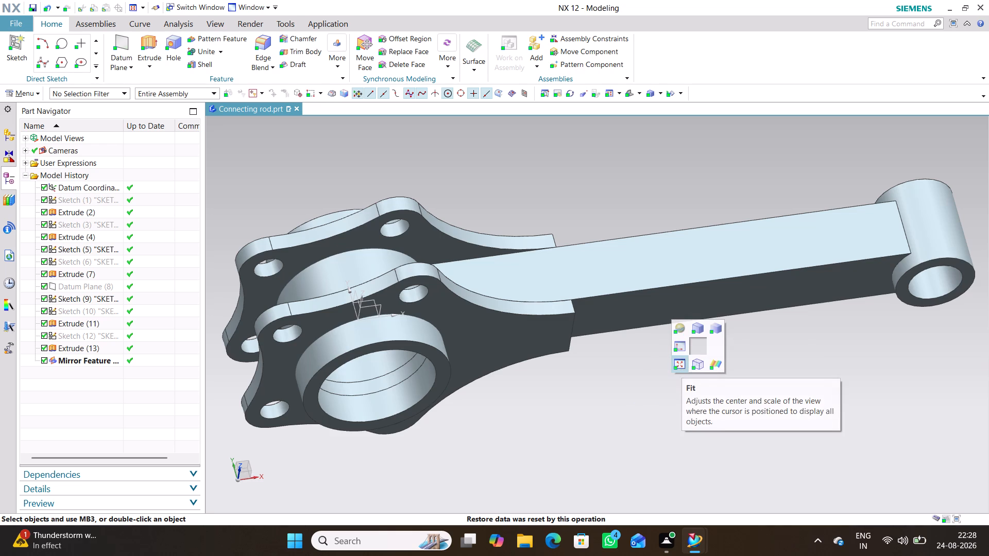
right_click_drag(678, 351, 693, 361)
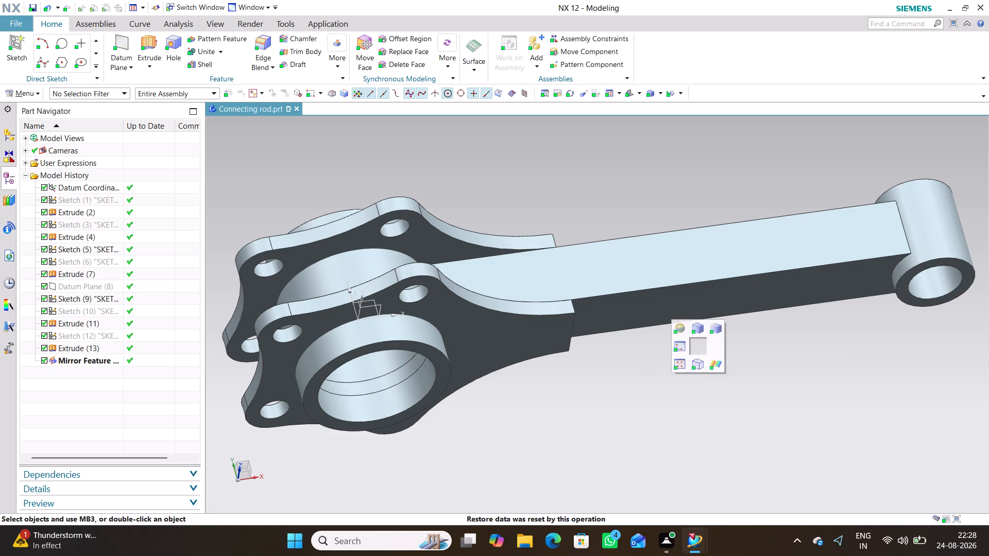
right_click_drag(693, 361, 713, 363)
right_click_drag(713, 363, 715, 336)
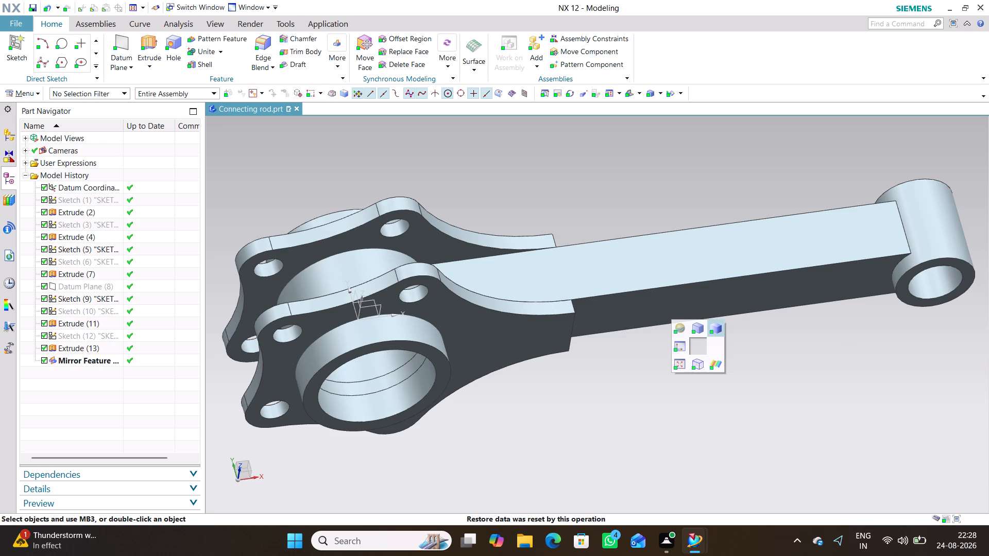
right_click_drag(715, 336, 701, 330)
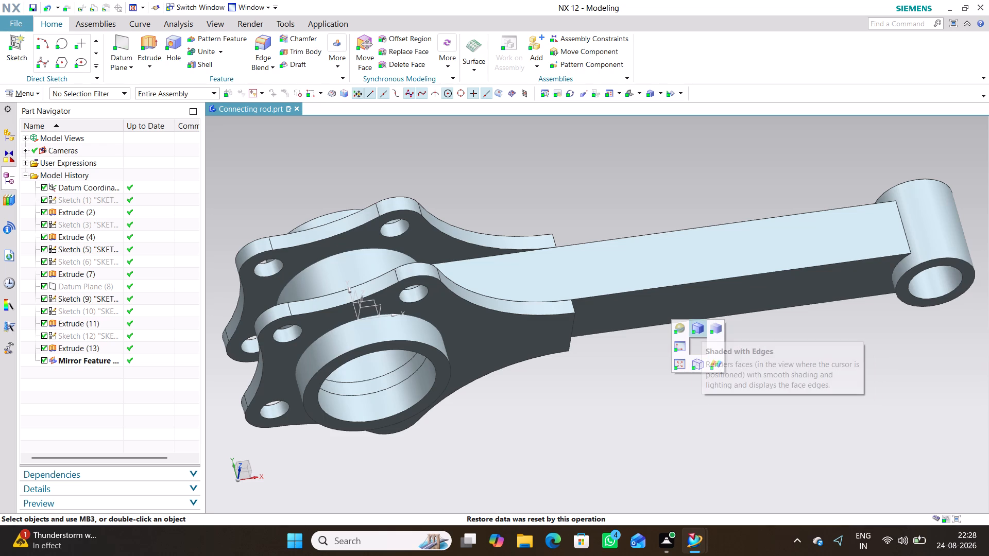
right_click_drag(701, 330, 715, 331)
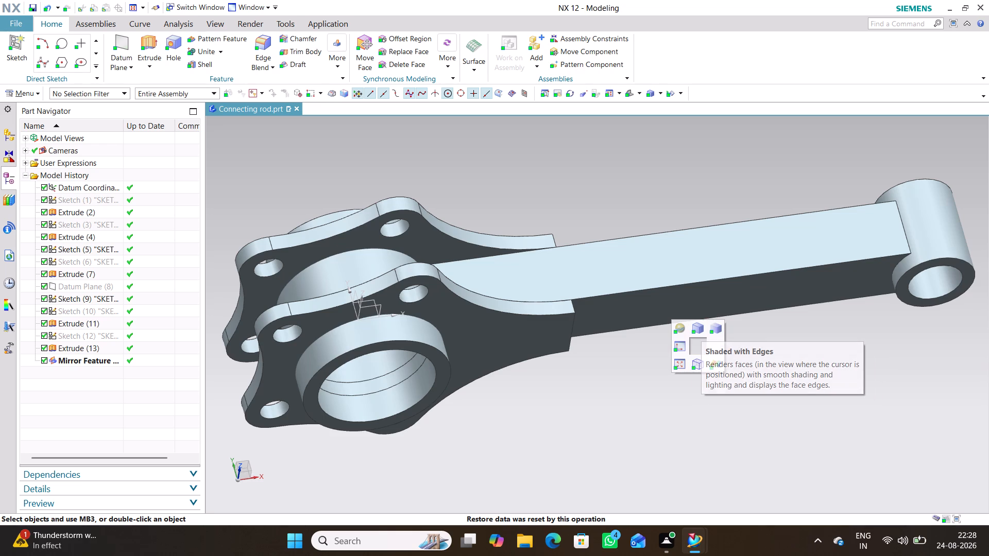
right_click_drag(715, 331, 684, 330)
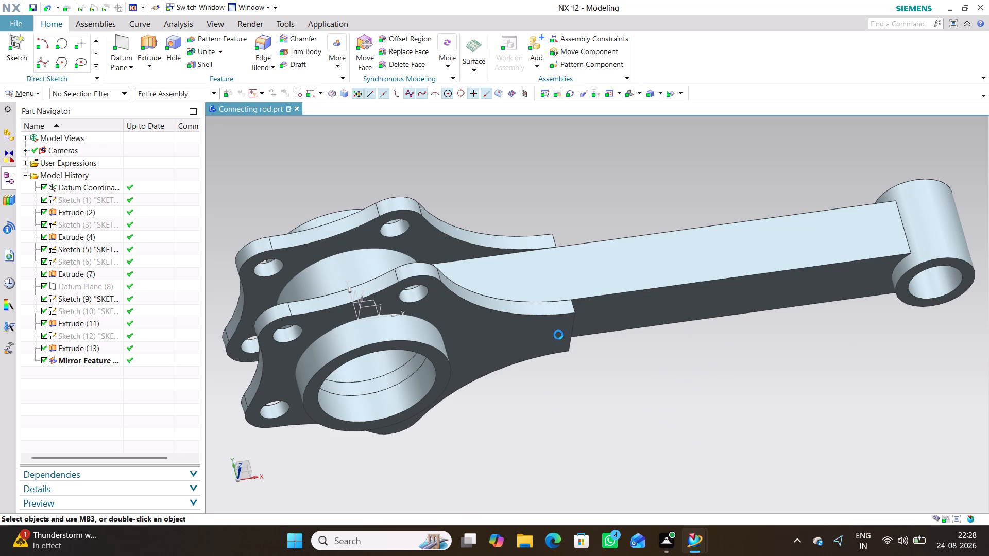
right_click_drag(723, 412, 660, 438)
right_click_drag(660, 438, 676, 359)
middle_click_drag(519, 419, 587, 360)
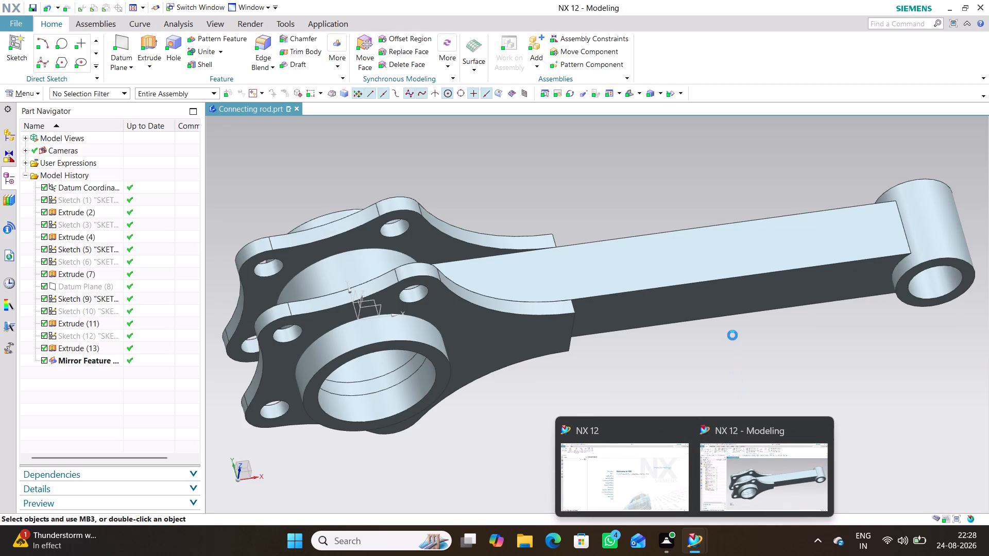
left_click(785, 339)
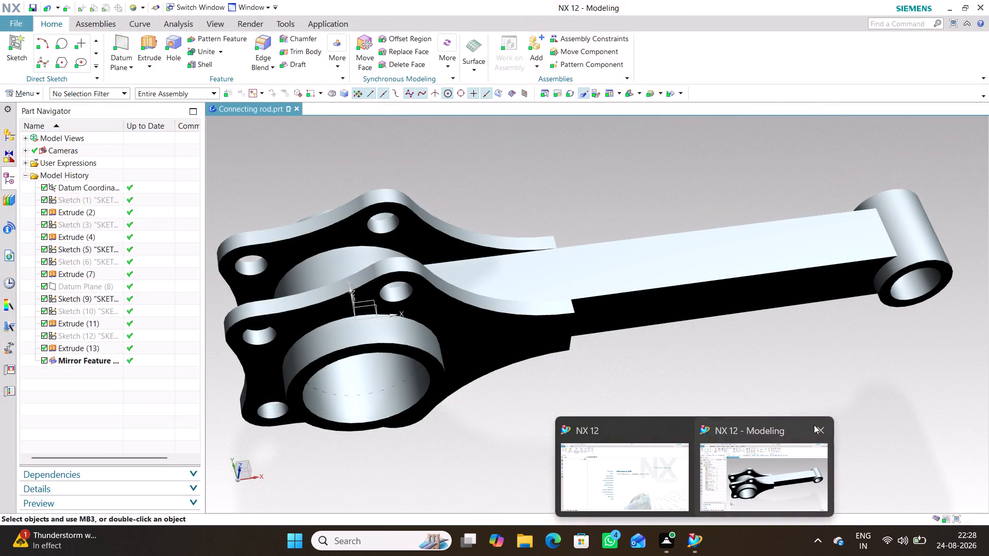
Examine the large-end flanges and the shank from other angles in the realistic display.
middle_click_drag(451, 427, 421, 356)
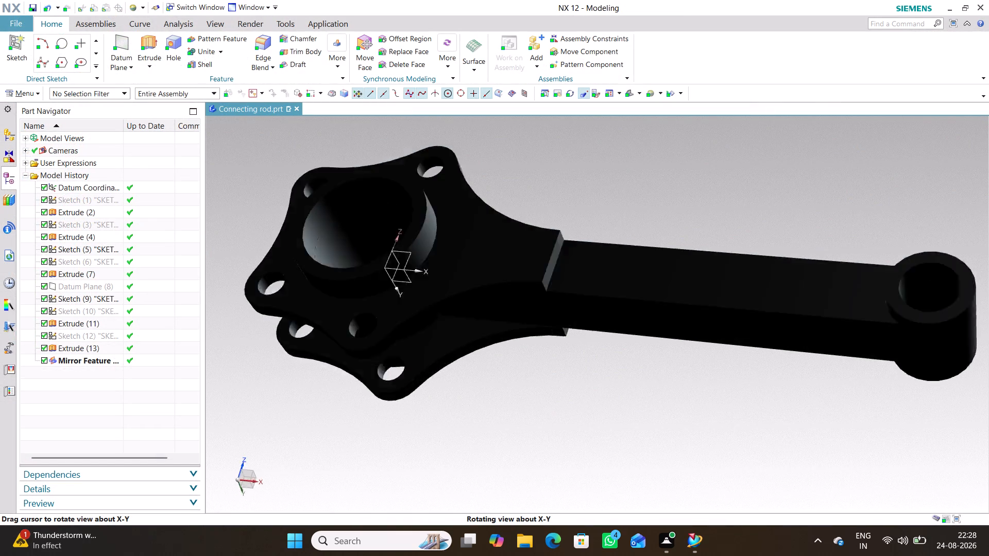
middle_click_drag(421, 356, 435, 387)
right_click_drag(574, 398, 581, 373)
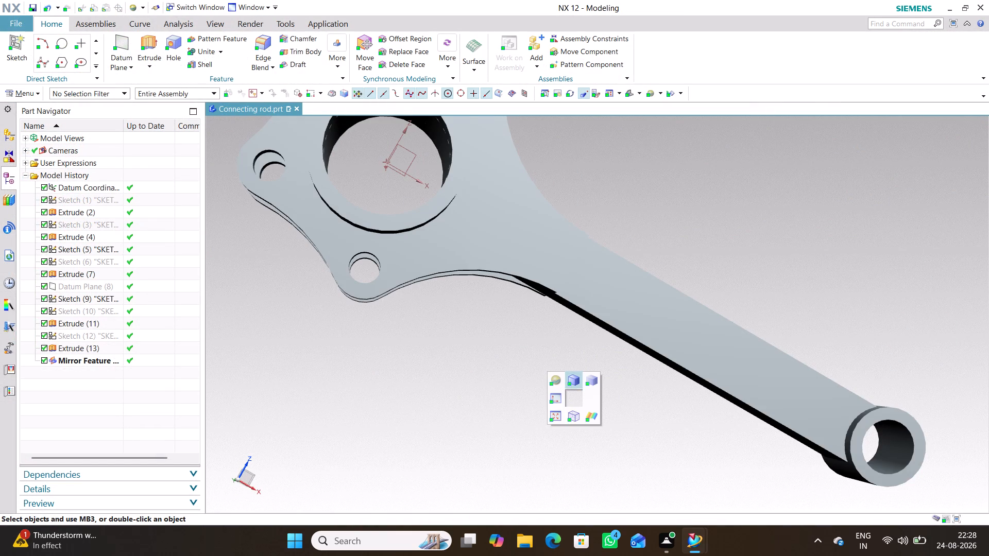
right_click_drag(581, 373, 576, 404)
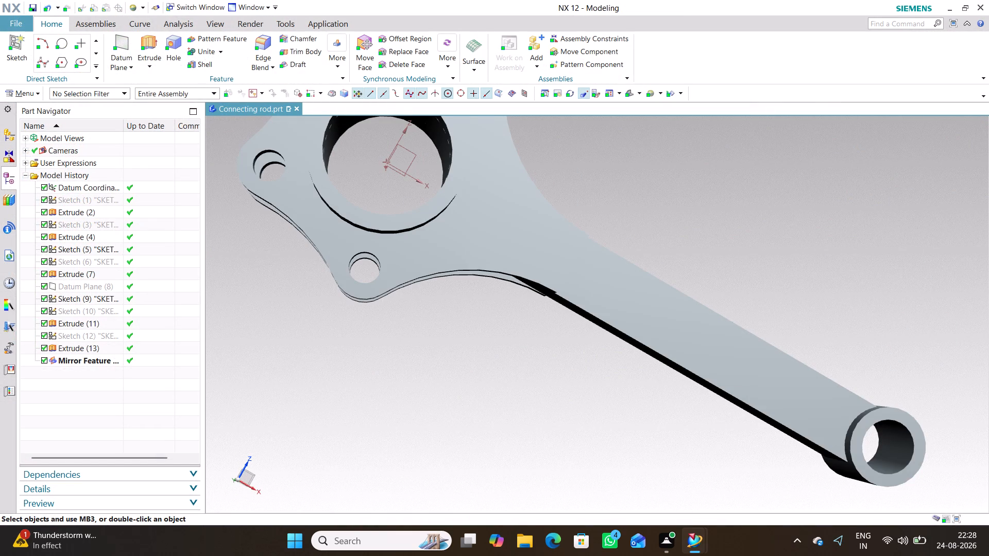
Switch the connecting rod from the realistic display to plain shaded rendering without face edges or floor reflections.
middle_click_drag(571, 403, 553, 395)
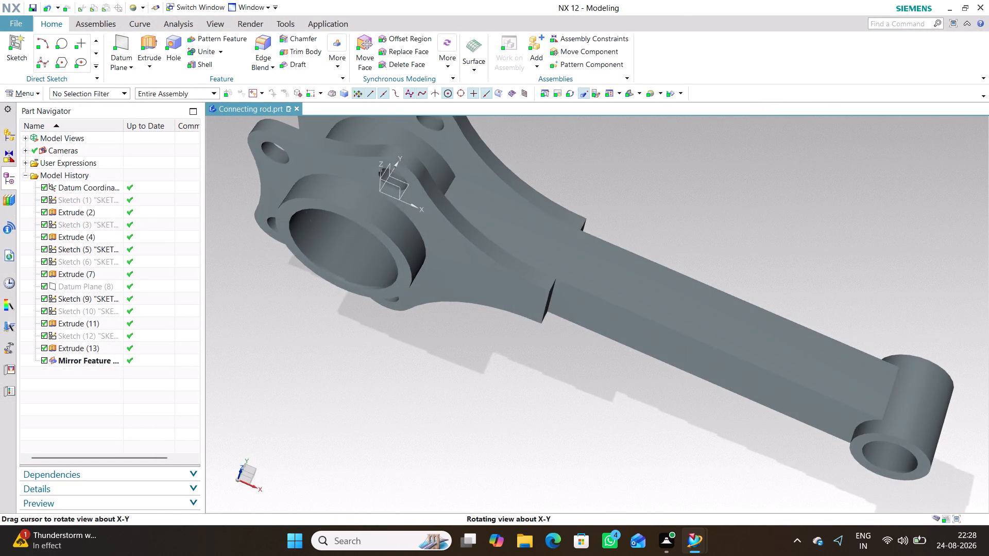
right_click_drag(583, 393, 584, 396)
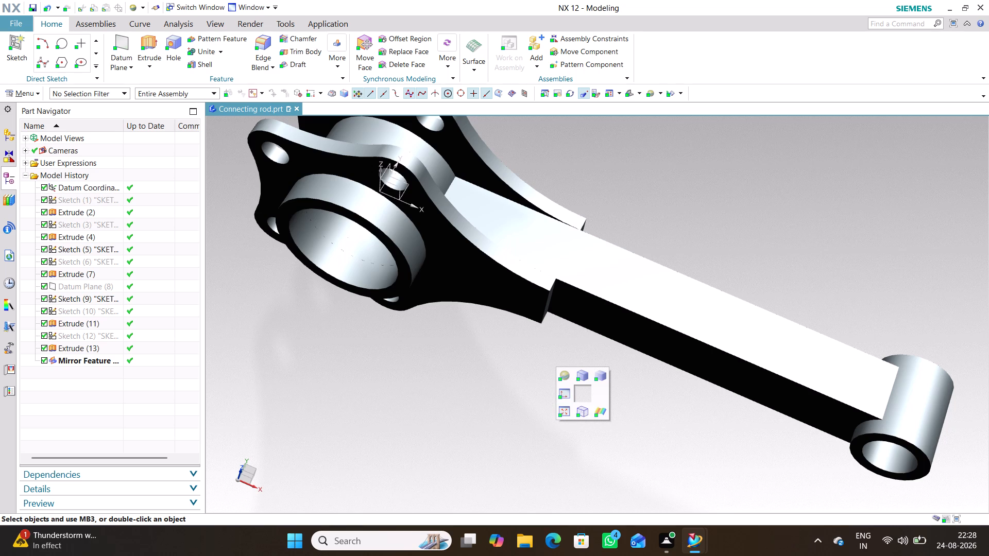
right_click_drag(584, 396, 580, 377)
middle_click_drag(588, 389, 588, 346)
right_click_drag(606, 415, 628, 397)
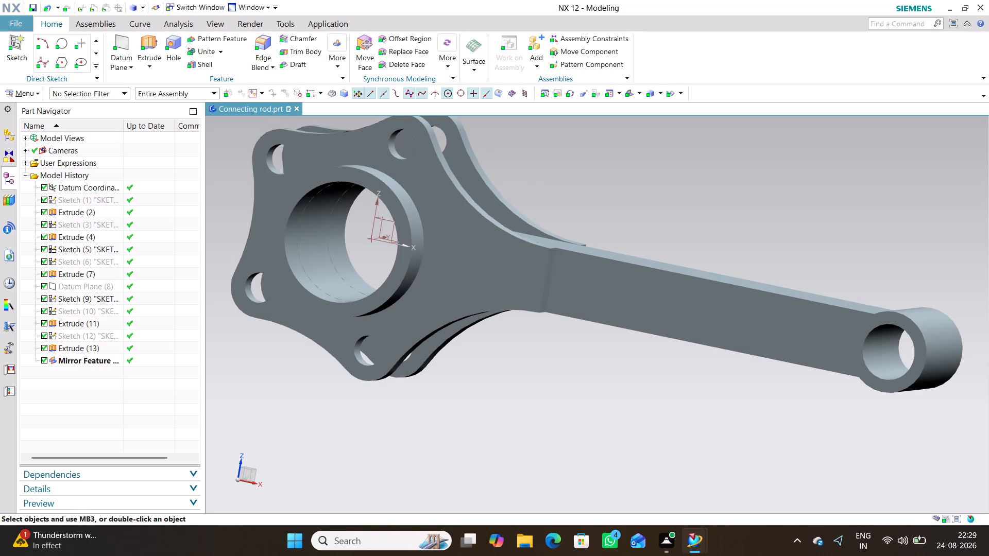
right_click_drag(632, 393, 611, 415)
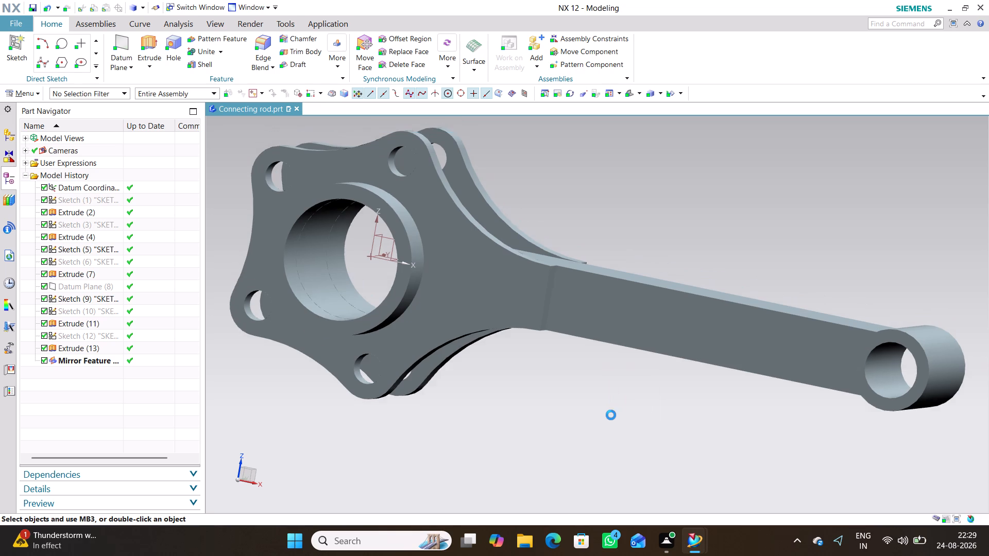
right_click_drag(638, 449, 636, 463)
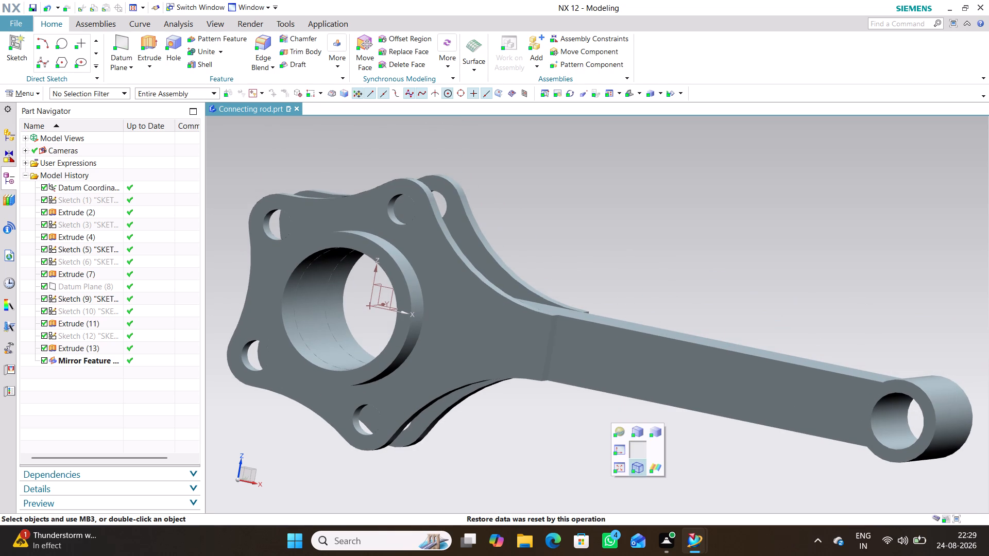
right_click_drag(636, 463, 622, 451)
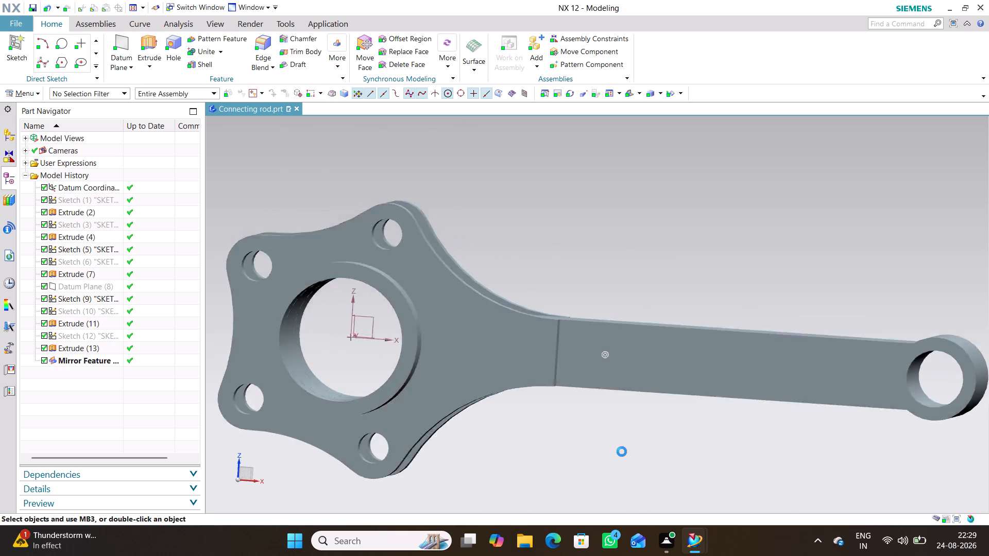
right_click_drag(672, 449, 689, 438)
right_click(669, 442)
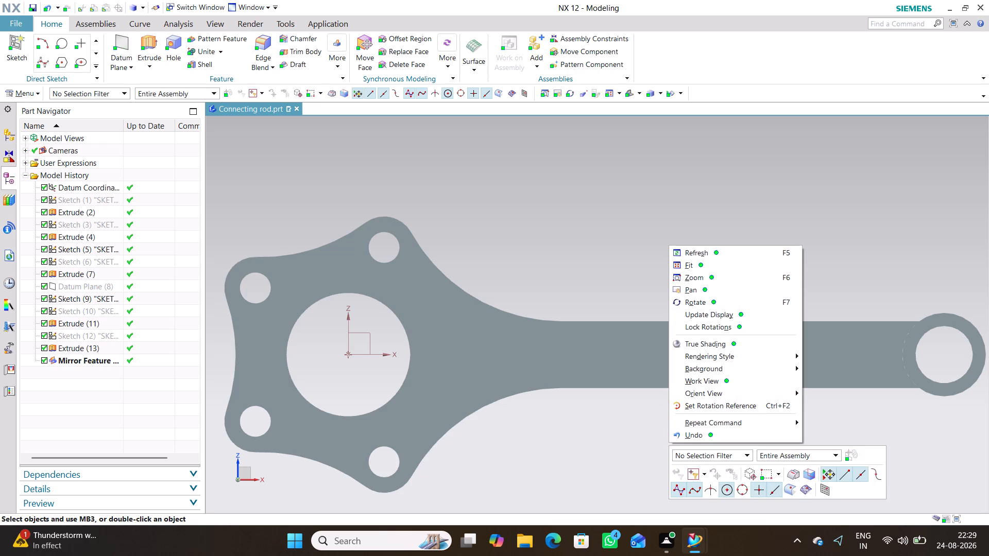
left_click(640, 299)
Examine the flanges, the shank and the stepped flange ends from several angles in the plain shaded display.
middle_click_drag(641, 284, 605, 359)
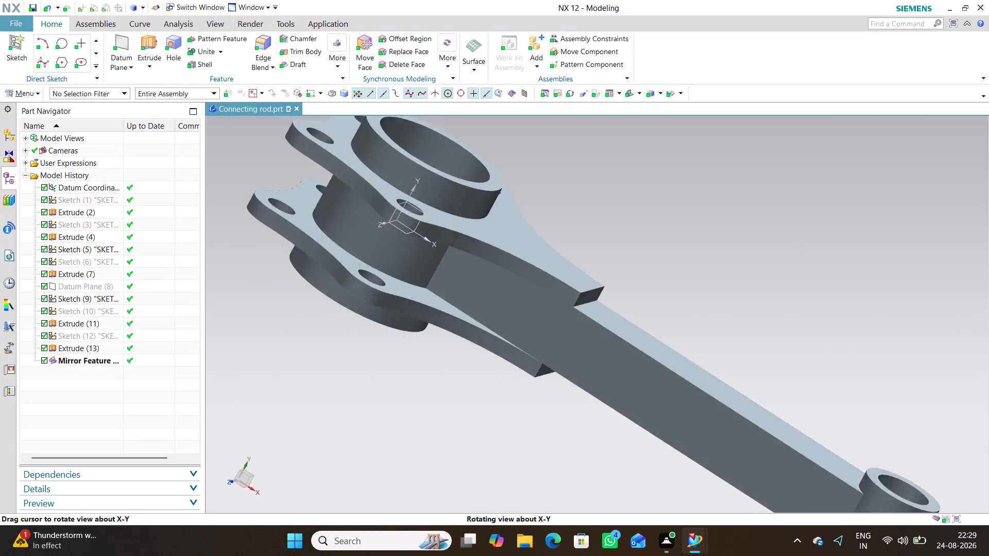
middle_click_drag(605, 359, 615, 303)
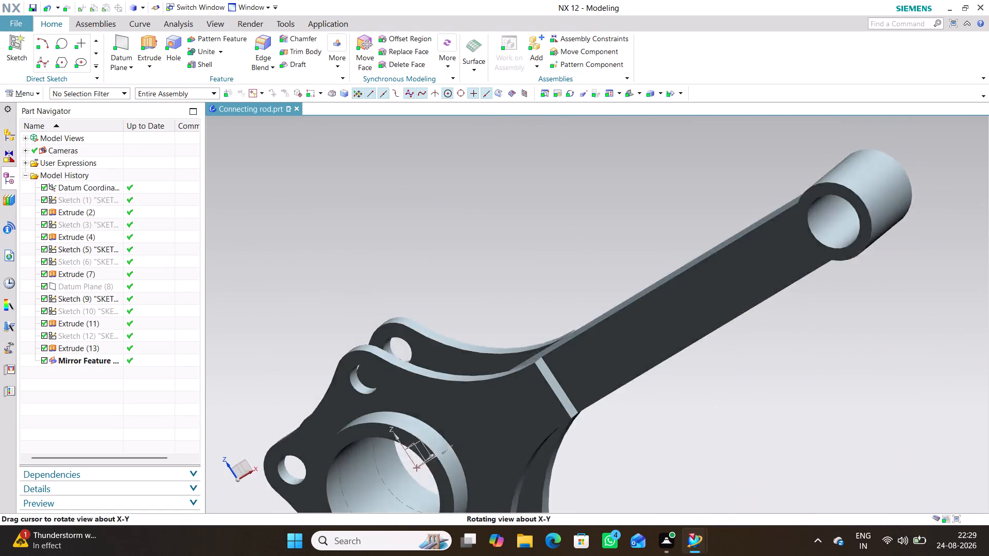
middle_click_drag(615, 303, 630, 277)
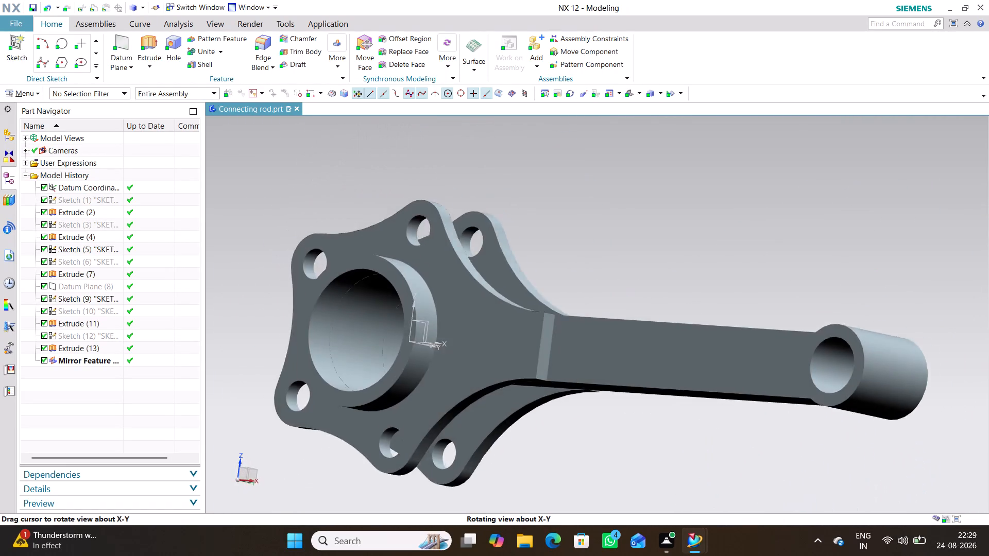
middle_click_drag(630, 277, 608, 316)
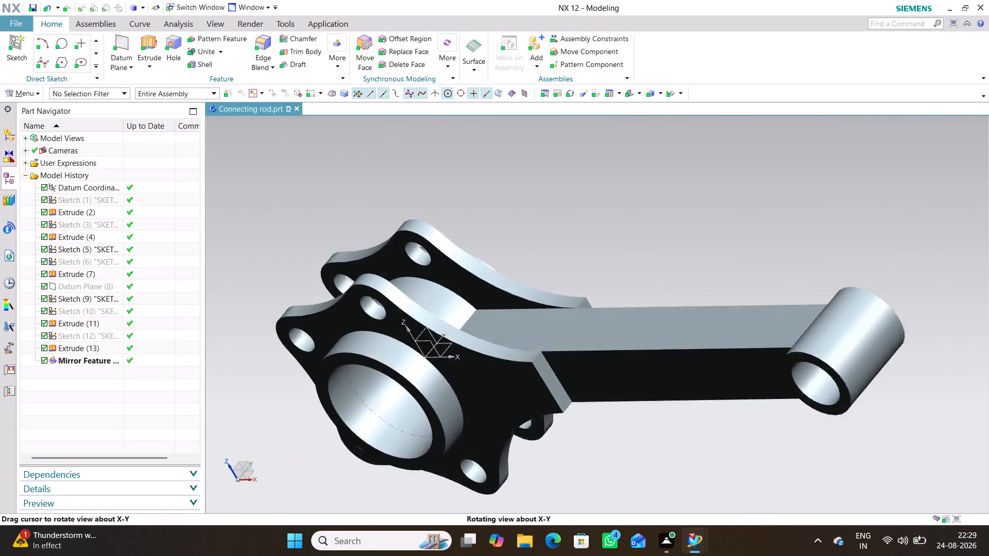
middle_click_drag(608, 316, 620, 324)
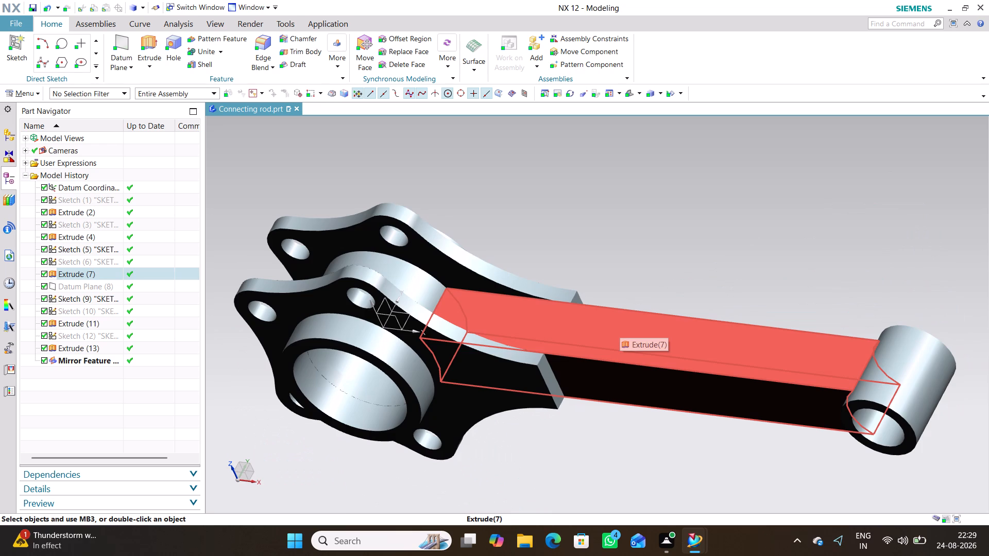
left_click(613, 440)
middle_click_drag(574, 456, 565, 455)
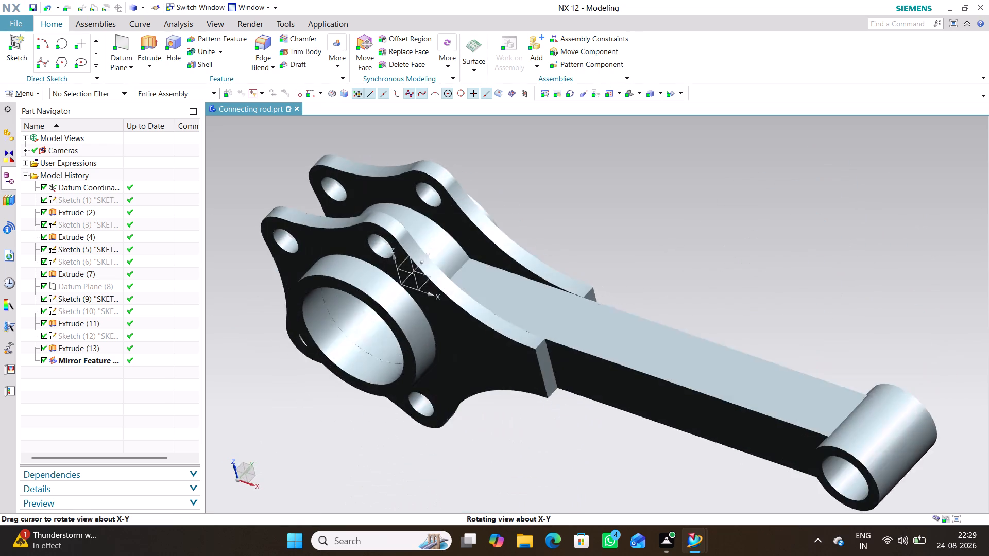
middle_click_drag(565, 455, 553, 438)
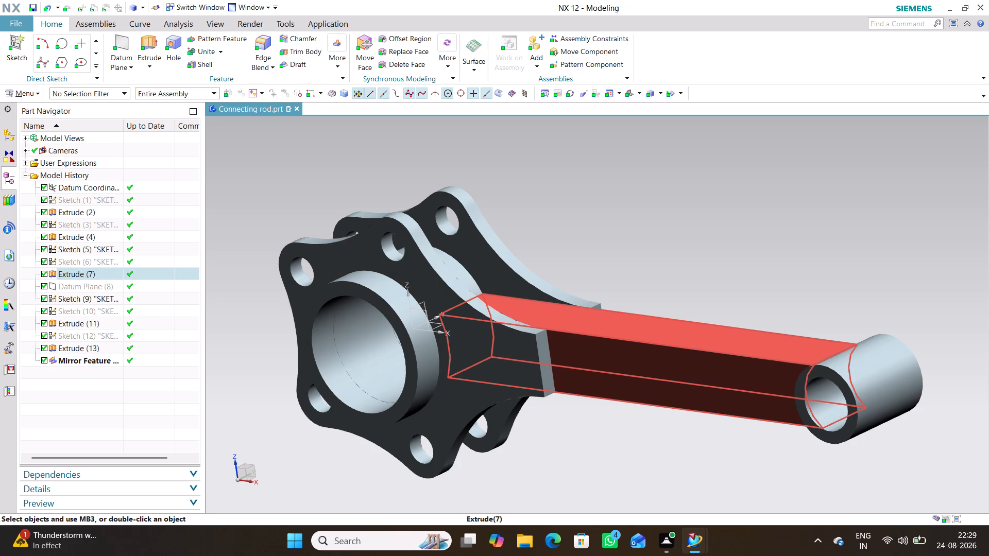
middle_click_drag(607, 463, 590, 475)
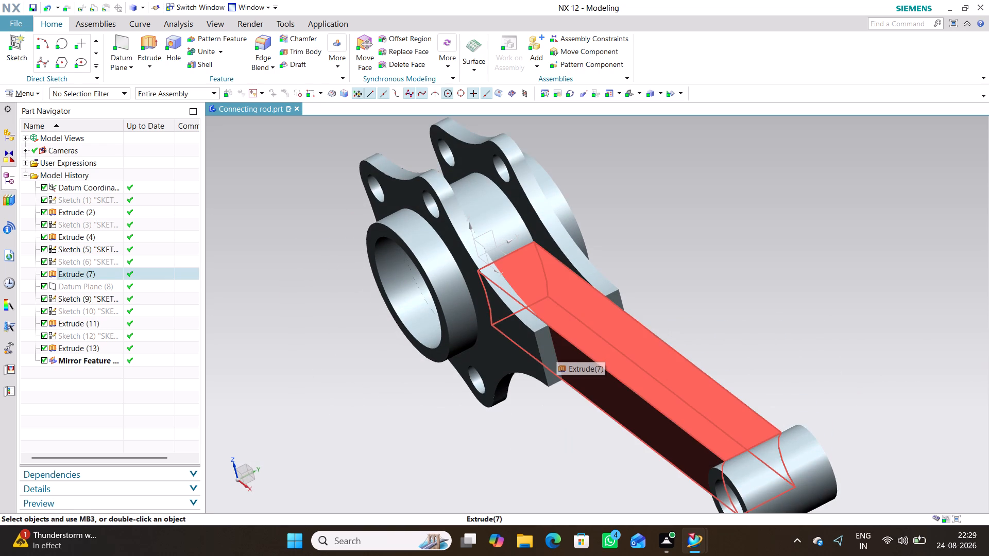
middle_click_drag(322, 210, 323, 208)
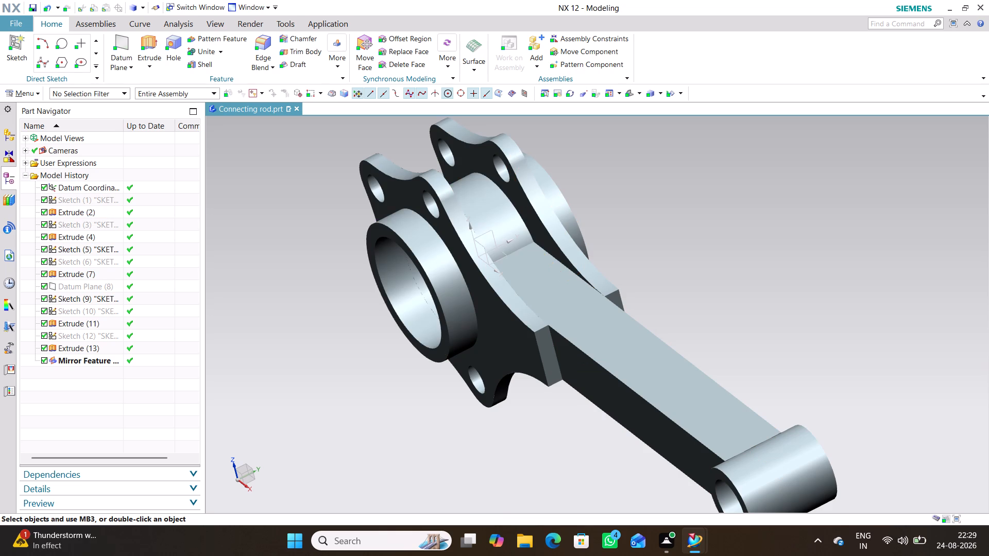
middle_click_drag(323, 208, 323, 204)
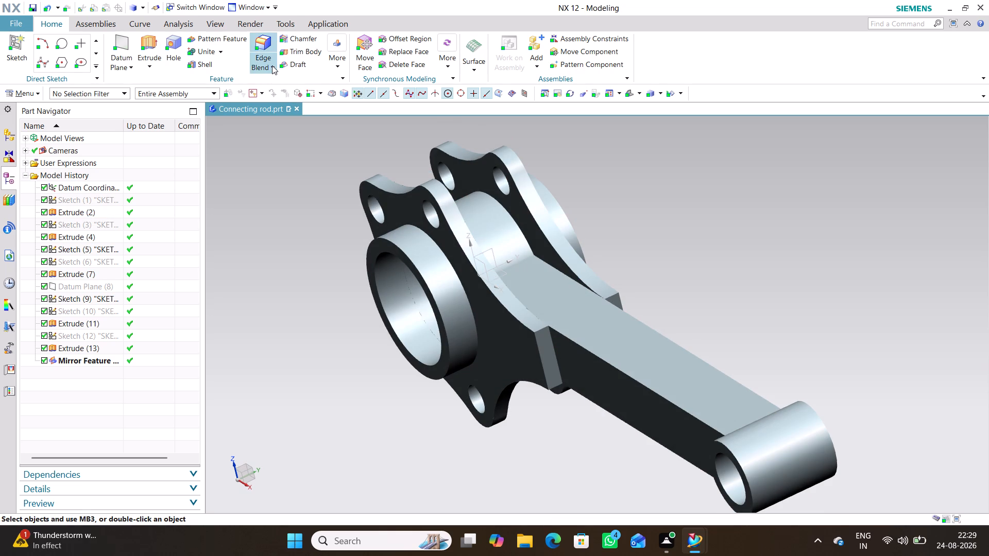
Set up a circular Edge Blend with a 78 mm radius on the end edges where both flanges meet the shank.
left_click(272, 65)
left_click(276, 78)
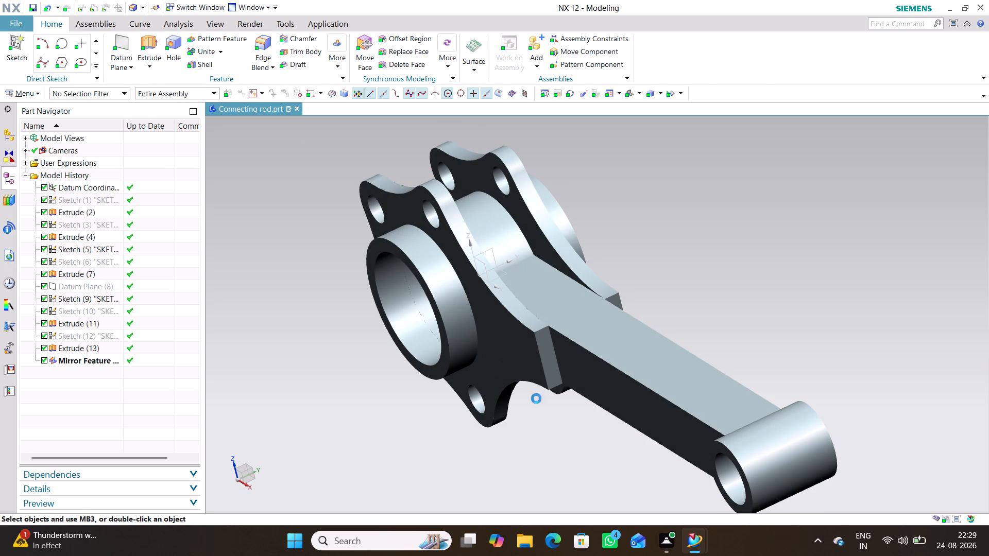
left_click(555, 348)
middle_click_drag(728, 311, 706, 308)
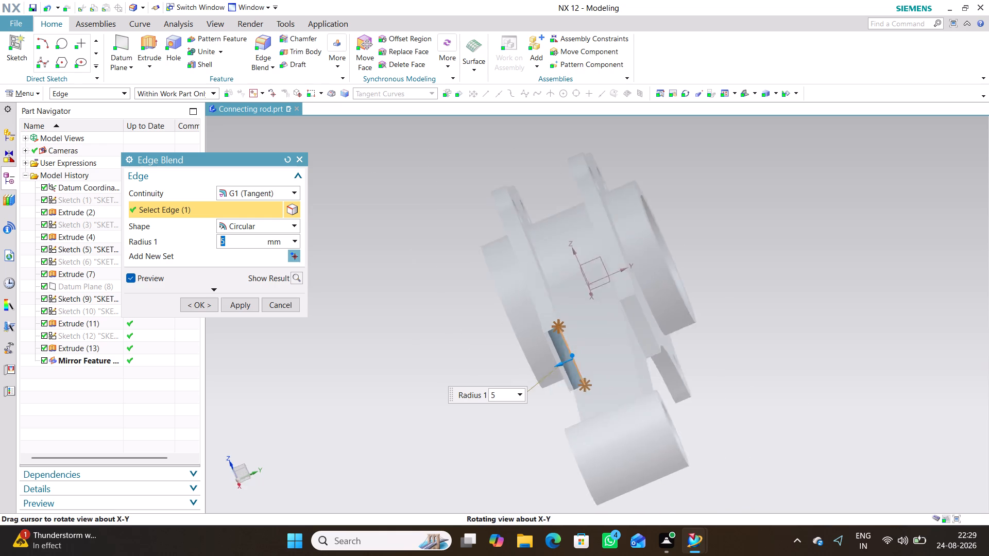
middle_click_drag(706, 308, 700, 328)
left_click(637, 318)
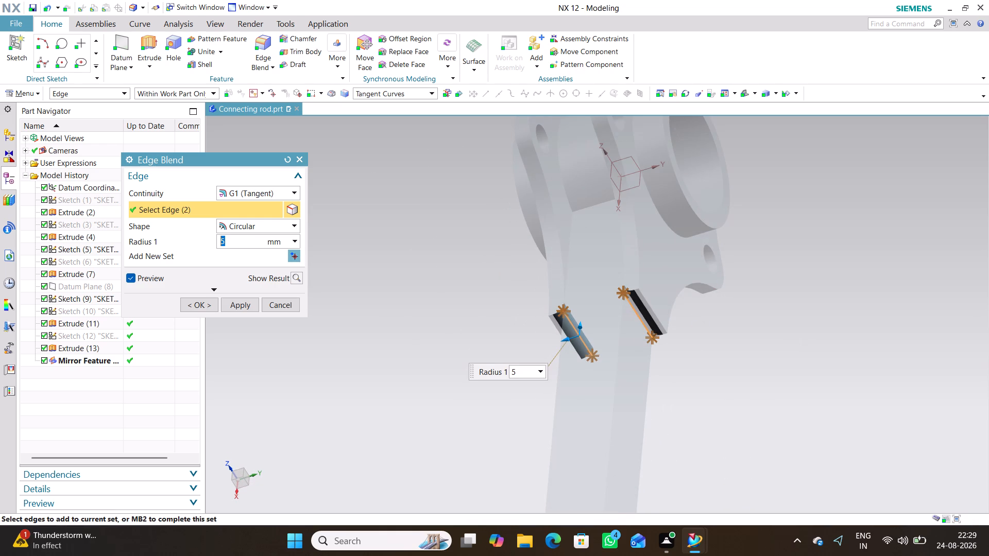
middle_click_drag(340, 392, 352, 382)
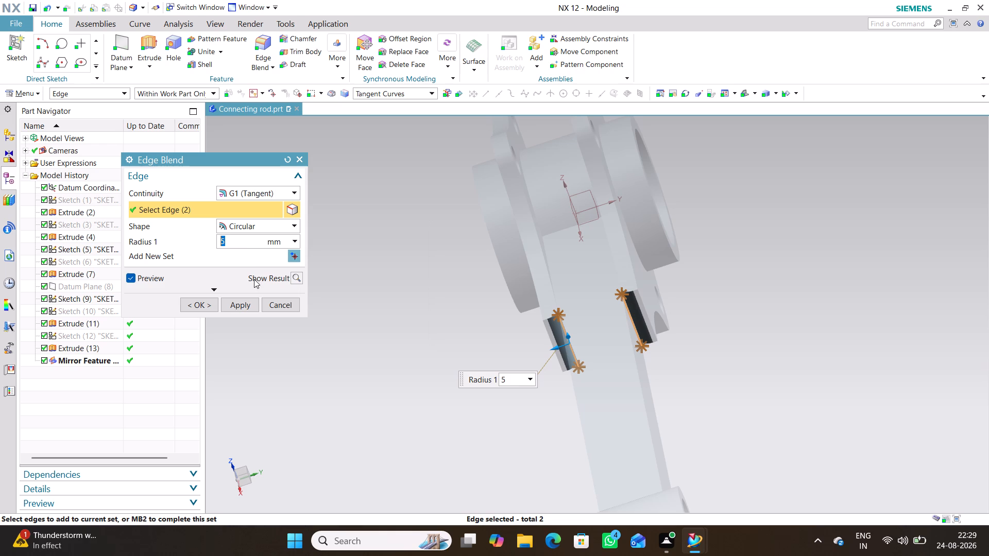
type("78")
left_click(387, 276)
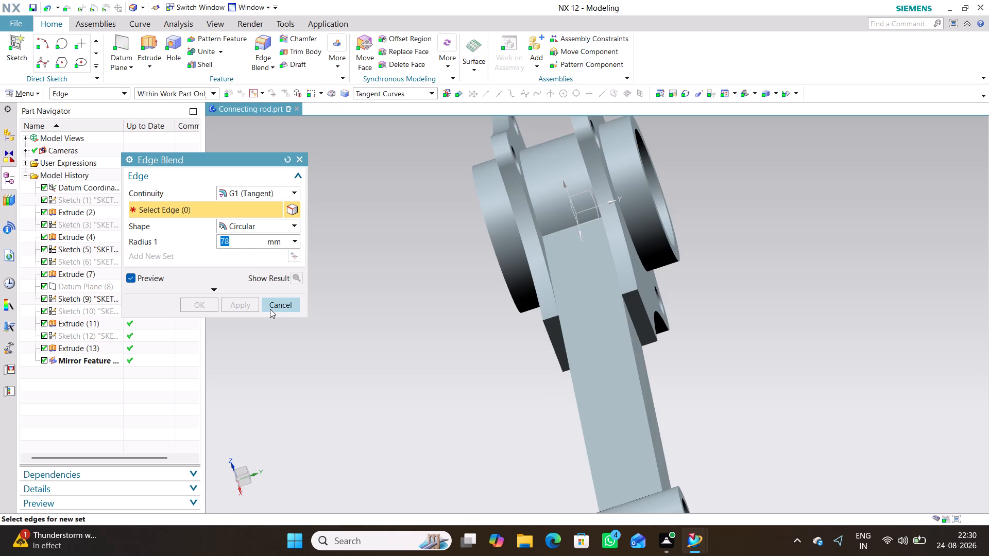
Reselect the end edges of both flanges at the shank and apply the 78 mm edge blend, closing the command.
middle_click_drag(414, 390, 424, 374)
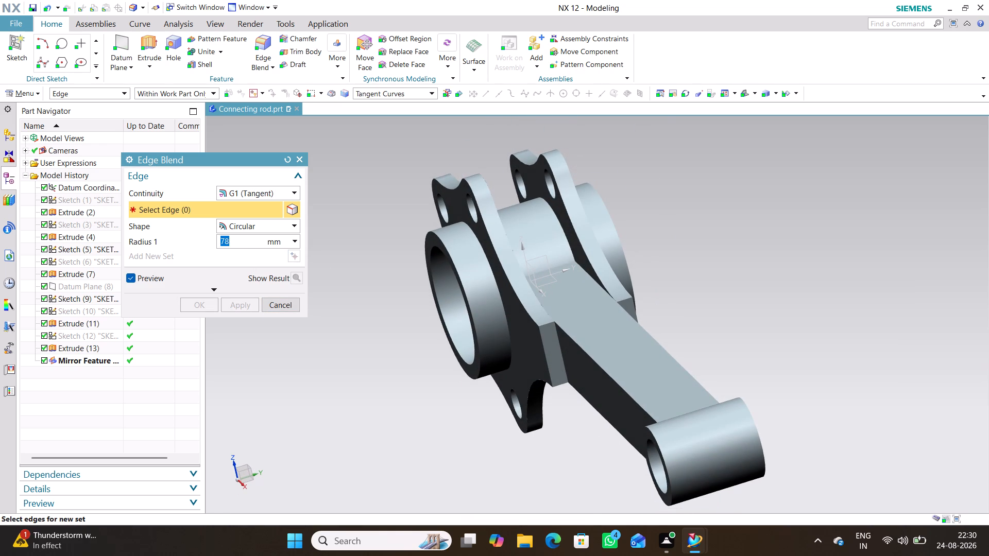
left_click(561, 341)
middle_click_drag(731, 296, 727, 301)
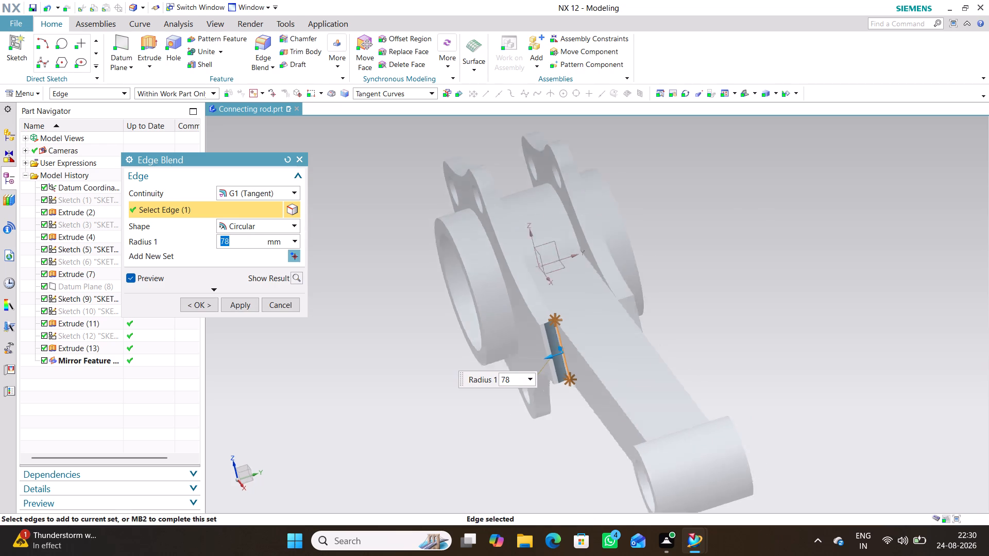
middle_click_drag(727, 301, 706, 306)
left_click(638, 321)
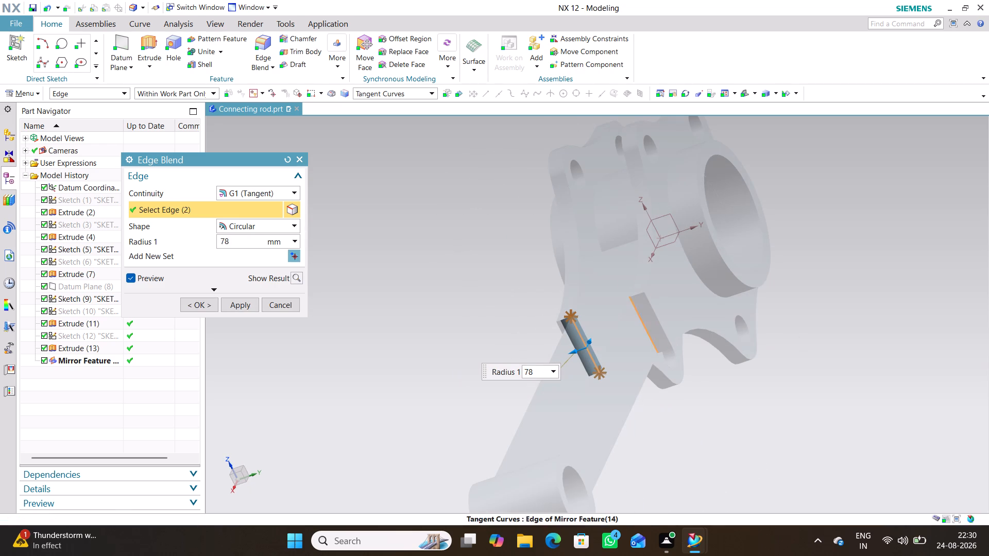
left_click(242, 304)
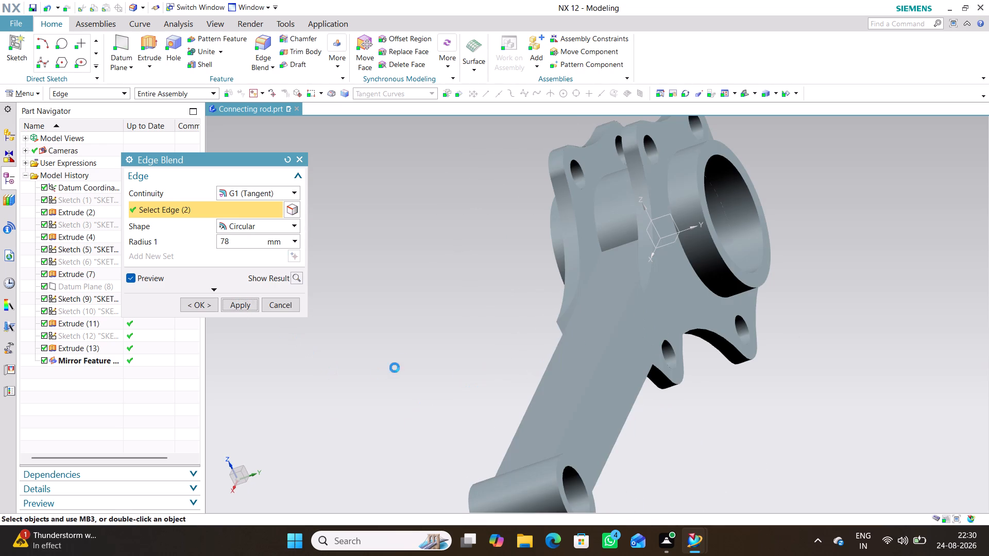
middle_click_drag(407, 349, 447, 343)
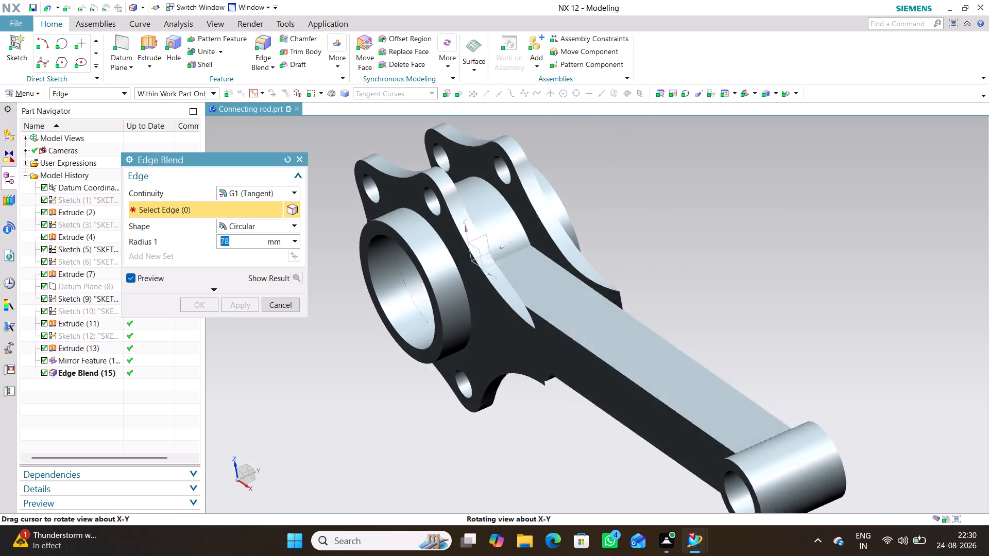
middle_click_drag(447, 343, 500, 347)
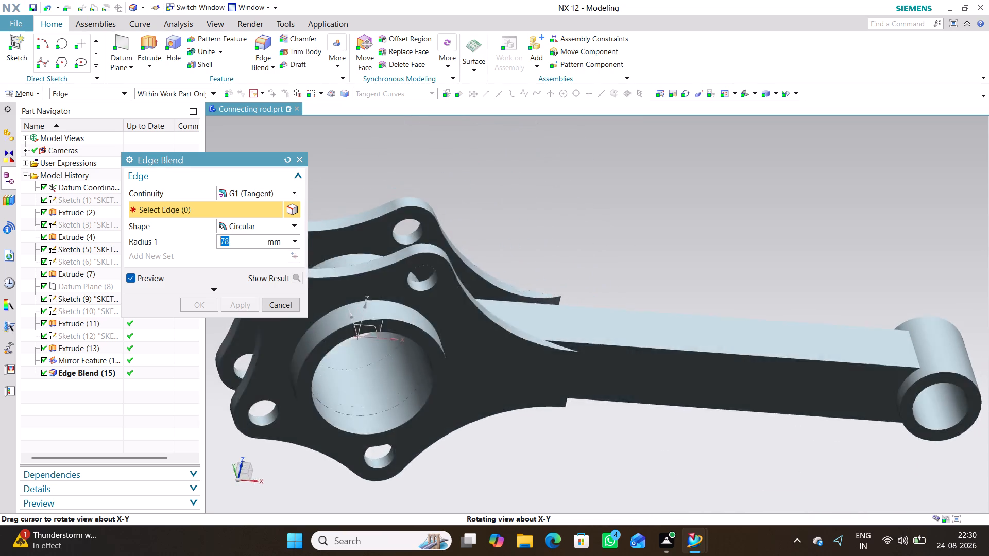
middle_click_drag(500, 347, 454, 373)
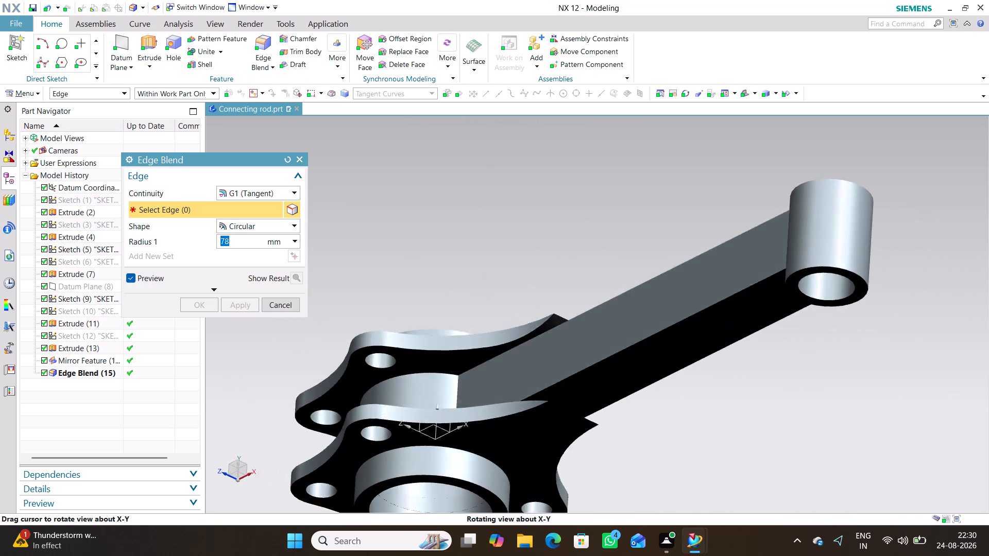
middle_click_drag(454, 373, 400, 374)
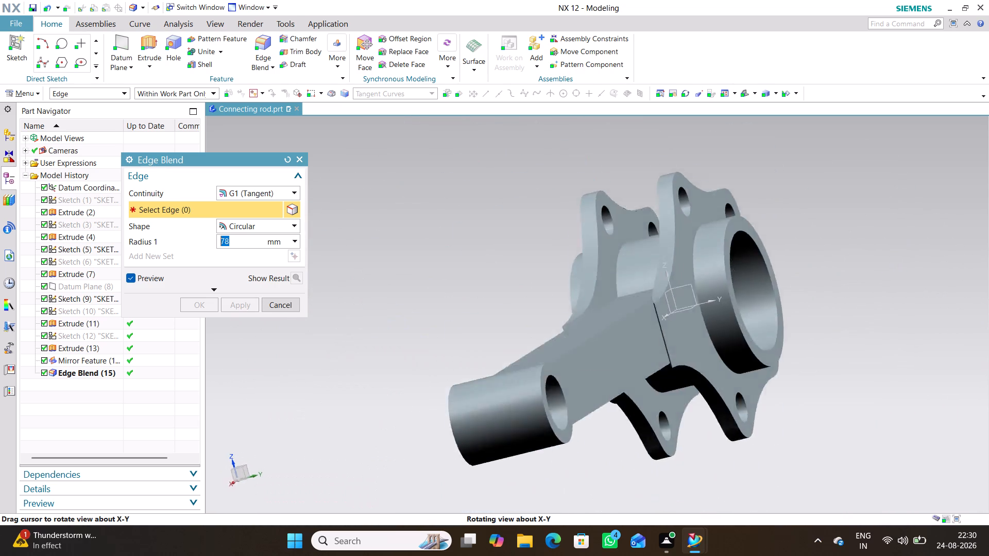
middle_click_drag(400, 374, 426, 384)
left_click(299, 160)
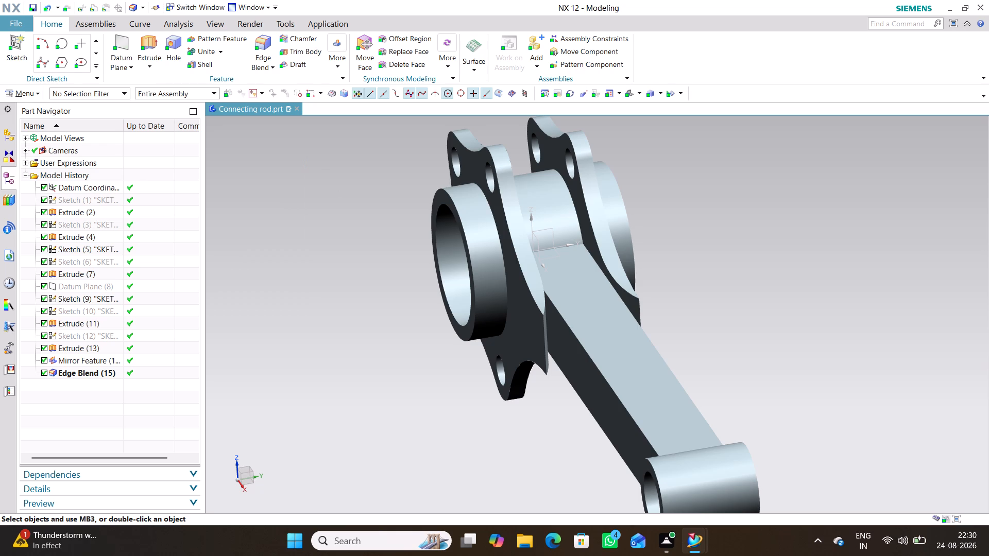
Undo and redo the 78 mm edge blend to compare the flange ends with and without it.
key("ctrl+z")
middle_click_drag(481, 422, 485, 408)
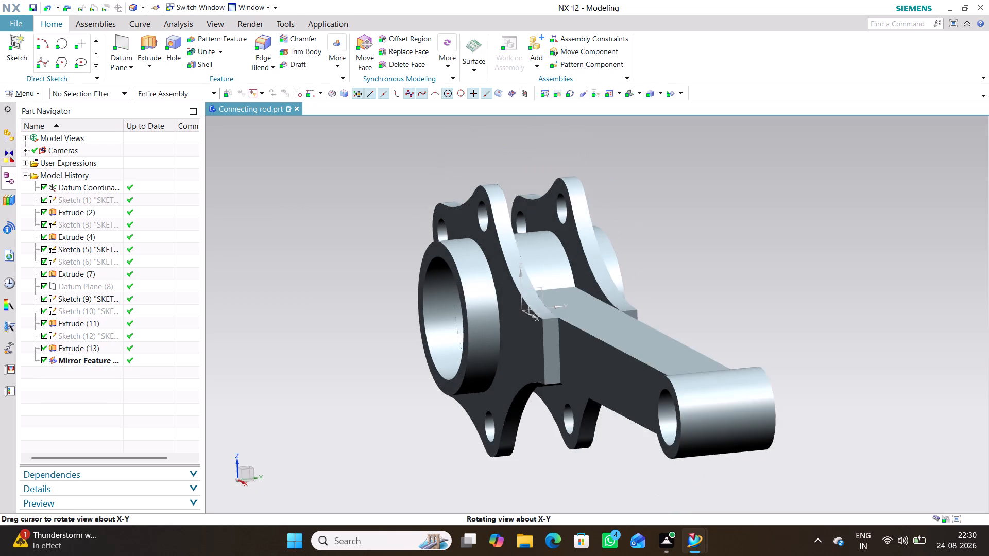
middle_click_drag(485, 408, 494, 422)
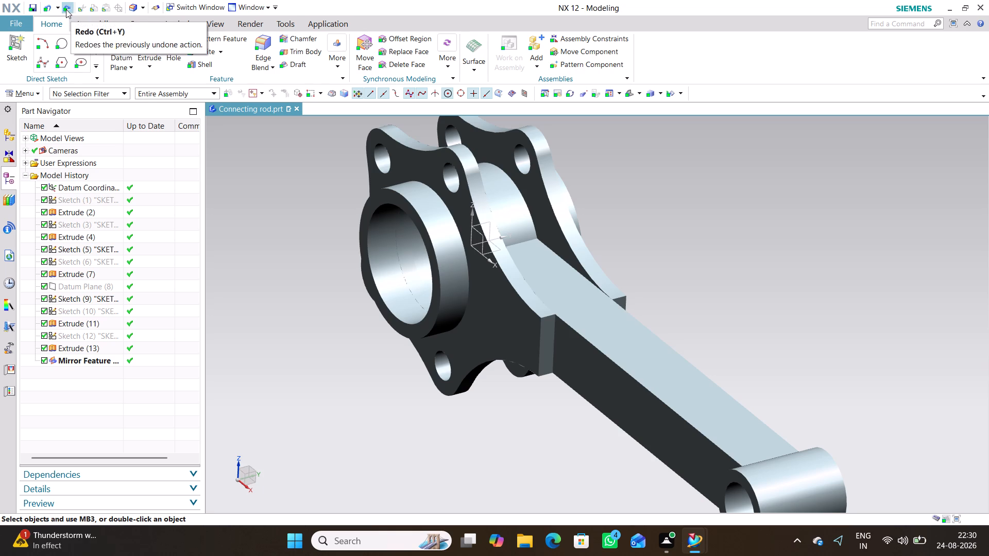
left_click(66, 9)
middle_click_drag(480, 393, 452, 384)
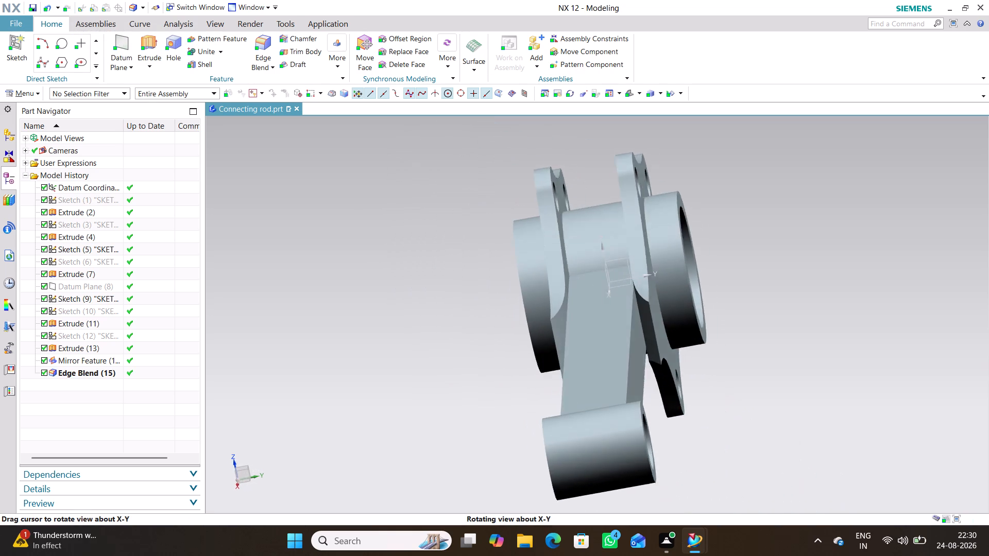
Undo the 78 mm edge blend on the flange ends at the shank.
middle_click_drag(452, 384, 455, 385)
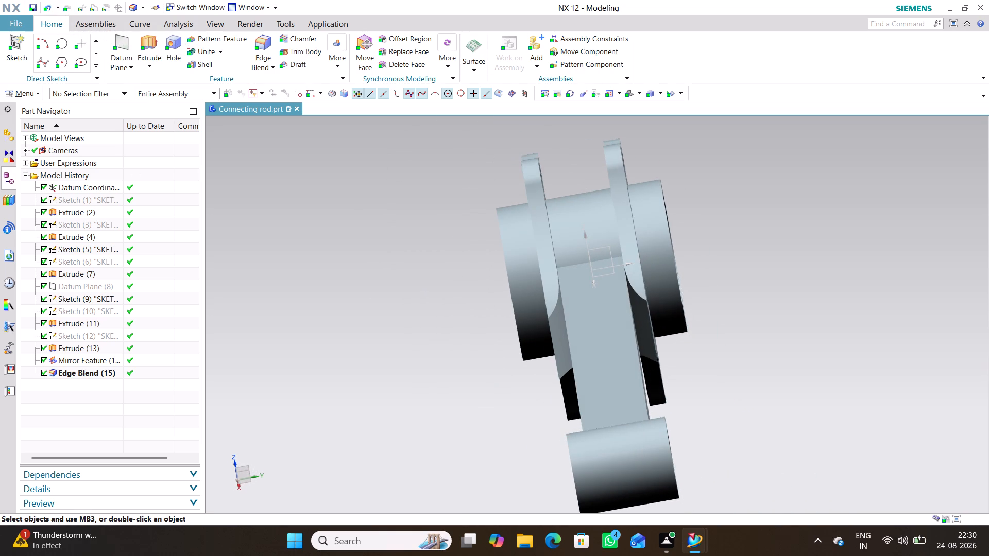
middle_click_drag(403, 387, 414, 377)
middle_click(490, 413)
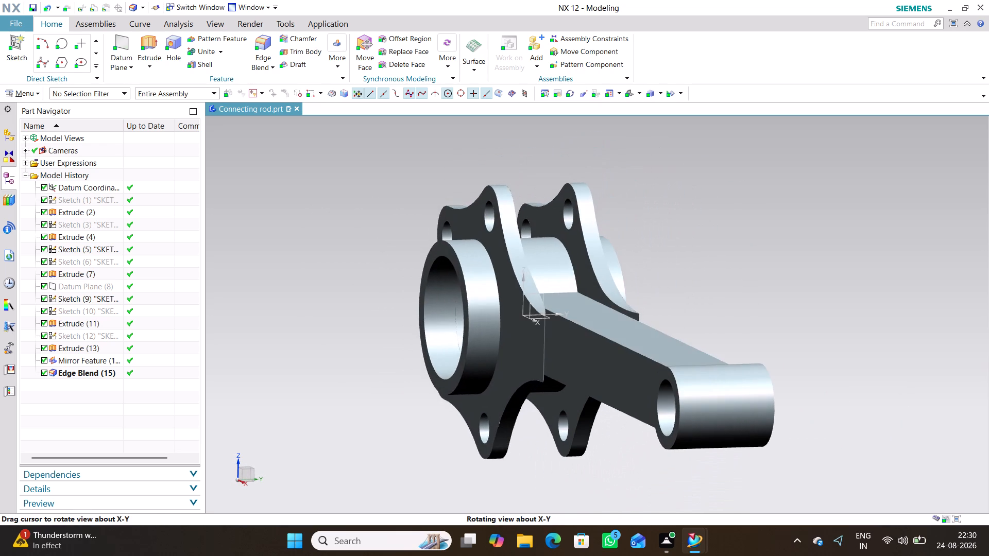
left_click(49, 9)
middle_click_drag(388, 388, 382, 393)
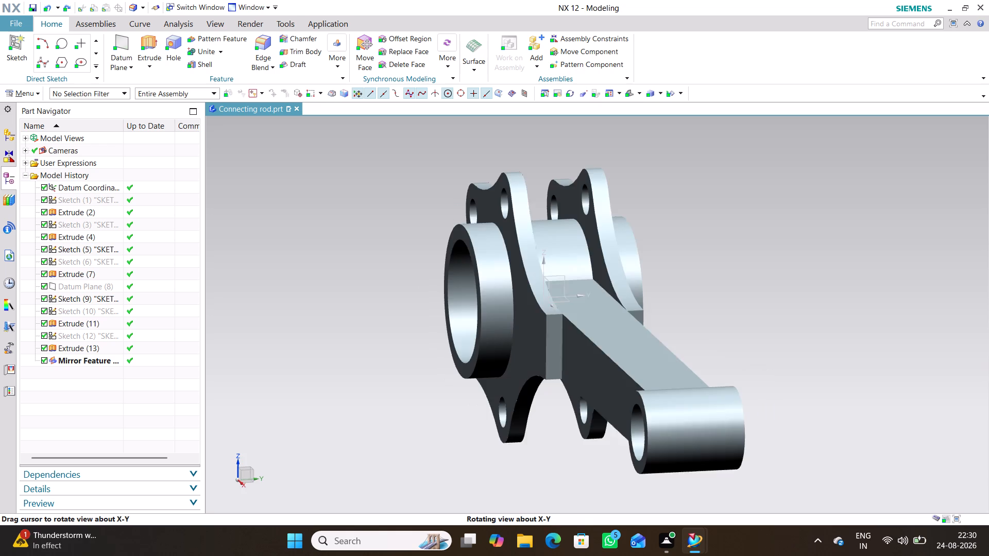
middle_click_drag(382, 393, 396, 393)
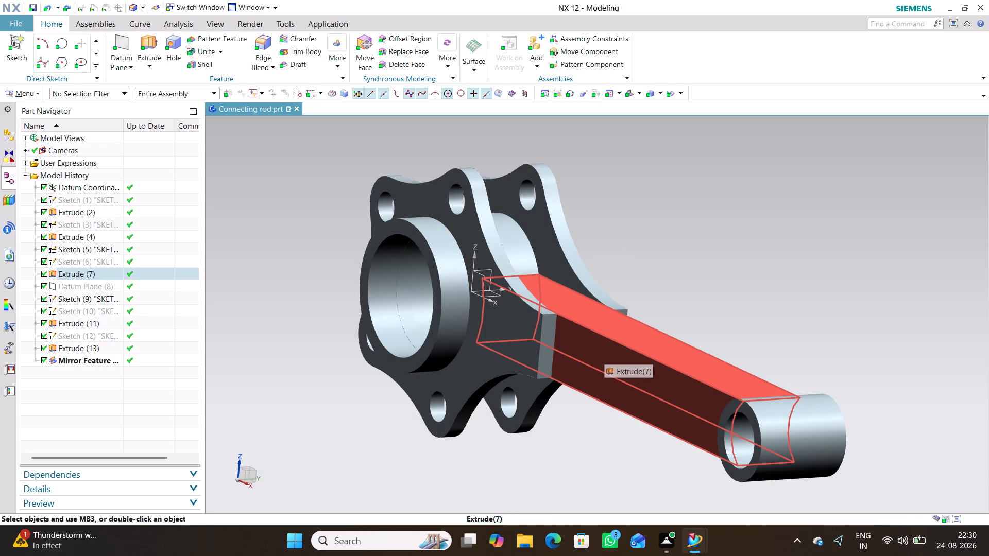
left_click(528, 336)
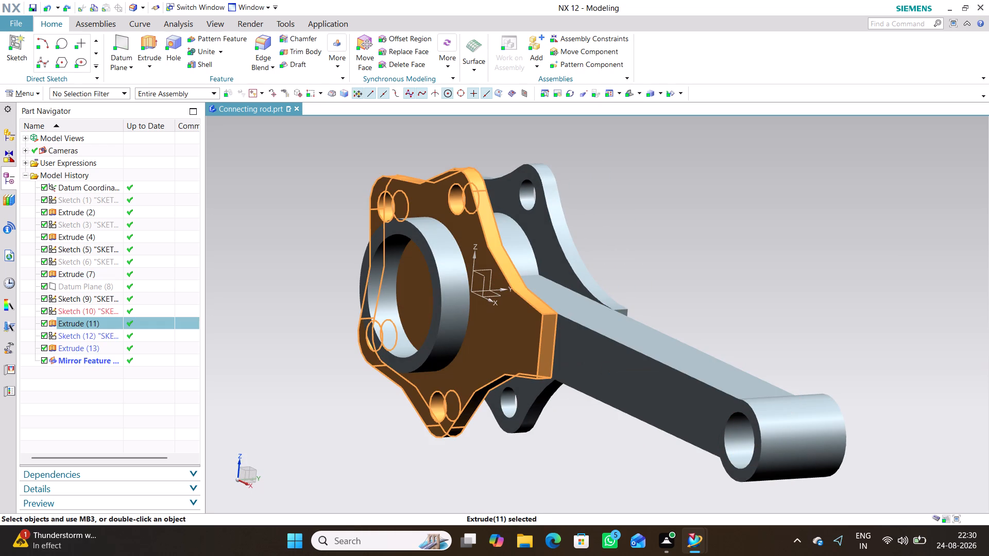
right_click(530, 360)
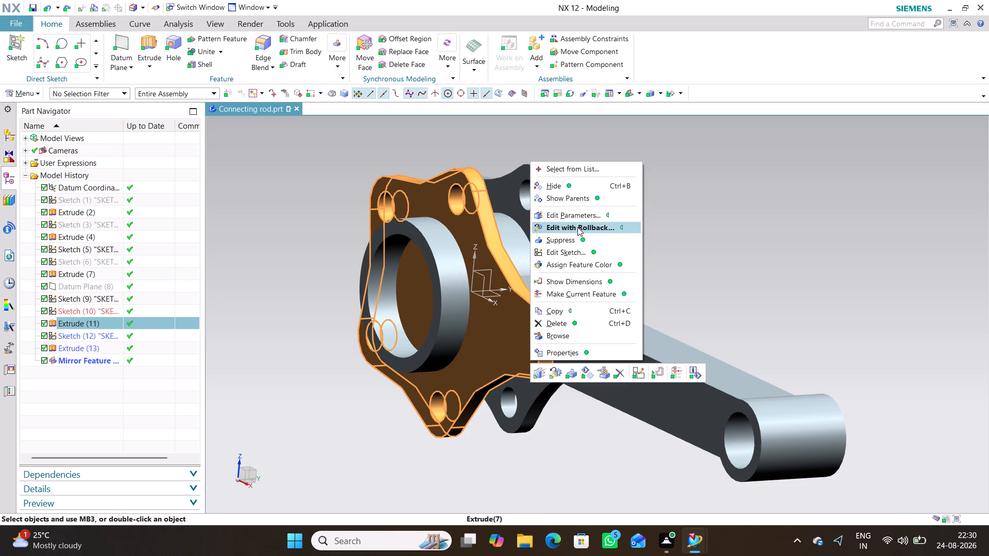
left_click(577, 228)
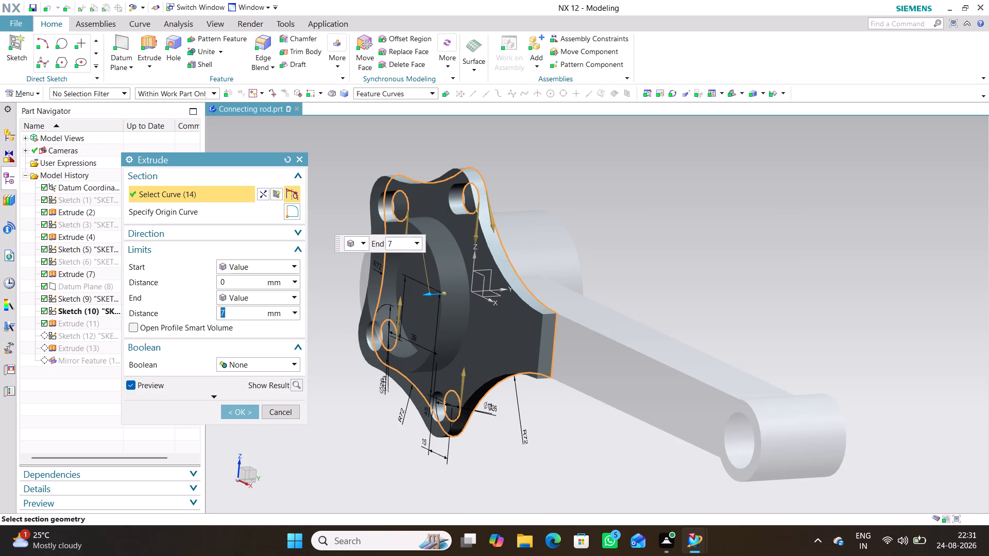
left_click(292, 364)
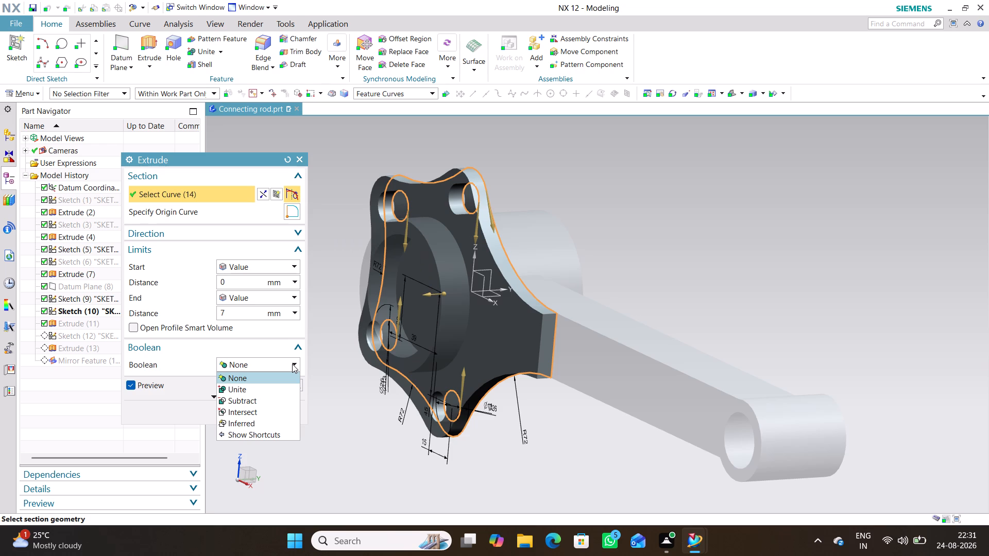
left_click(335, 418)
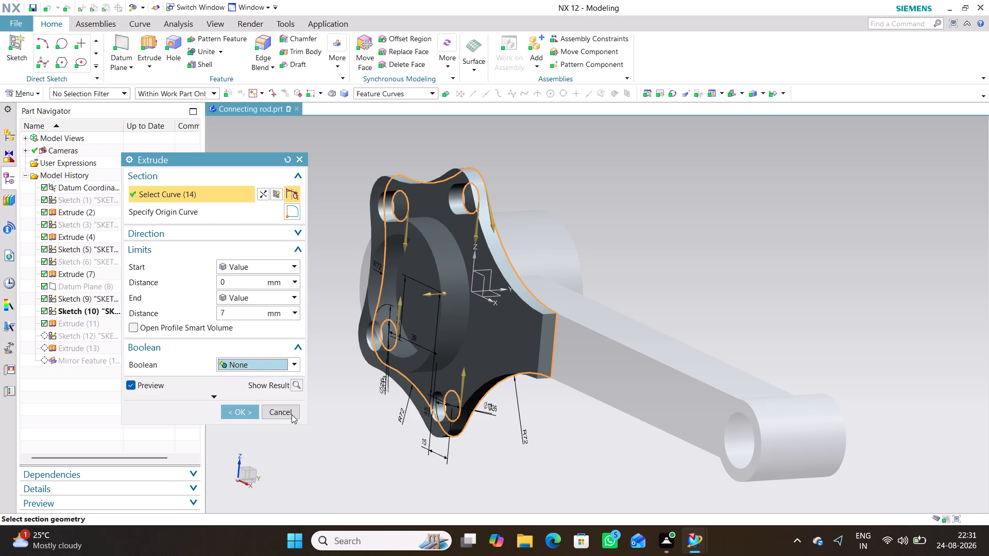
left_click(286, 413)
Edit the original four-hole flange extrusion with rollback and set its Boolean to Unite with the large-end cylinder.
middle_click_drag(357, 438, 348, 440)
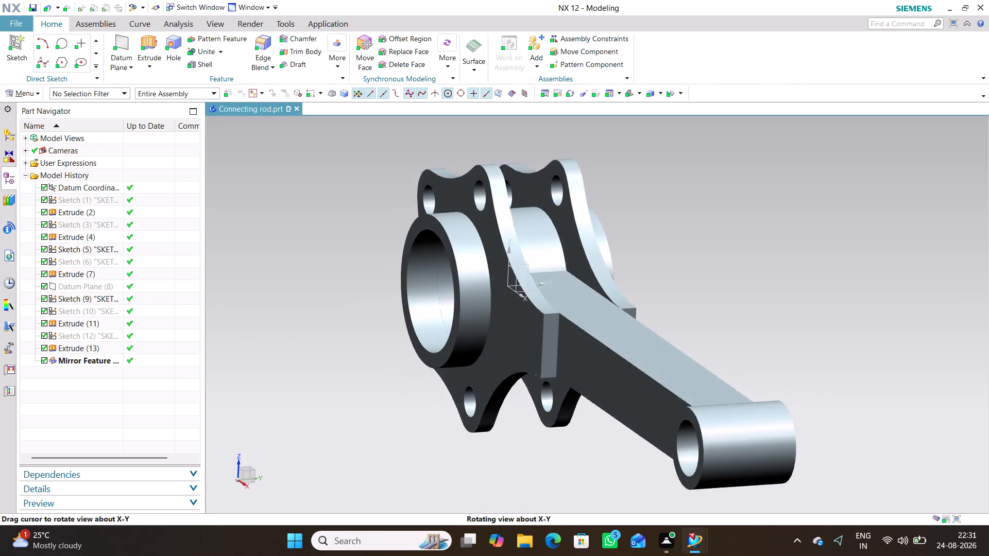
middle_click_drag(348, 440, 363, 440)
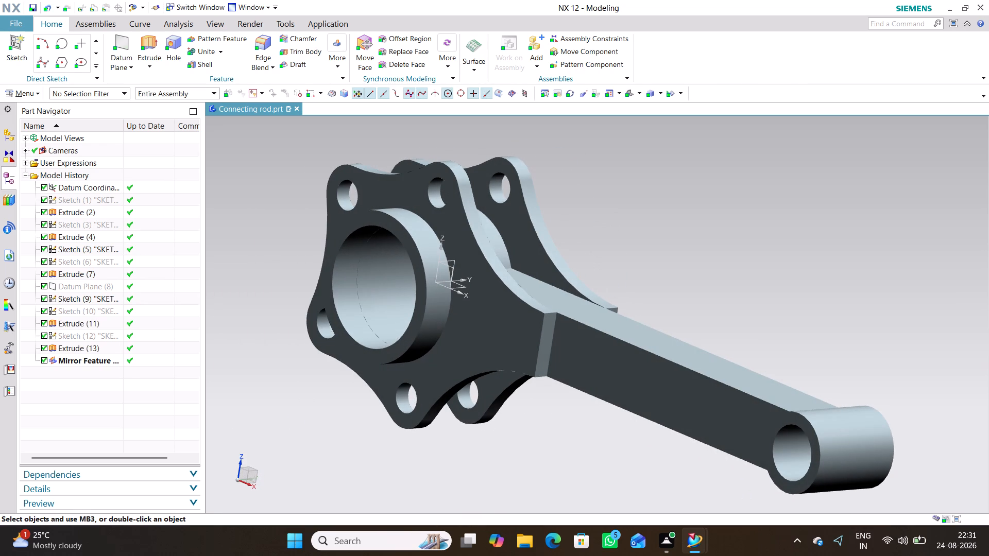
right_click(496, 334)
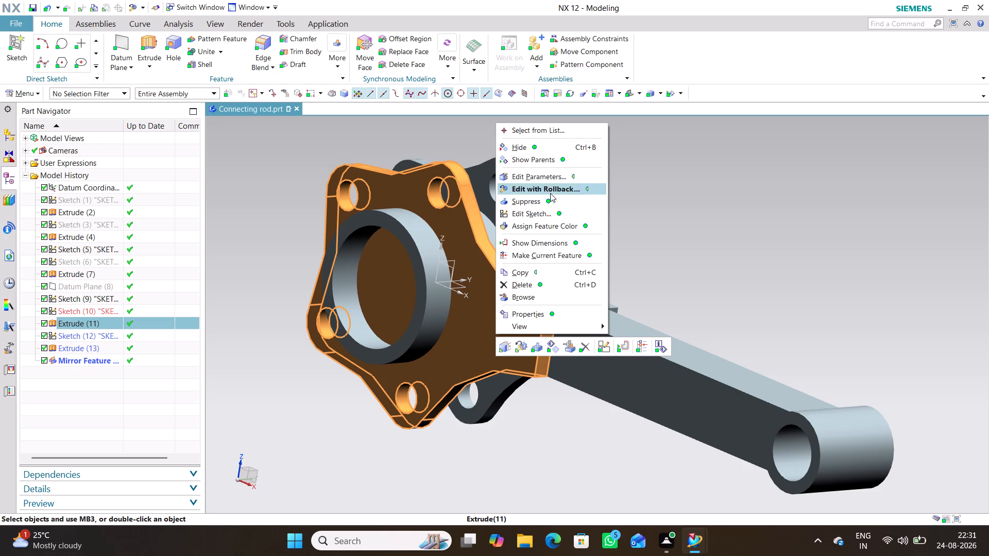
left_click(552, 190)
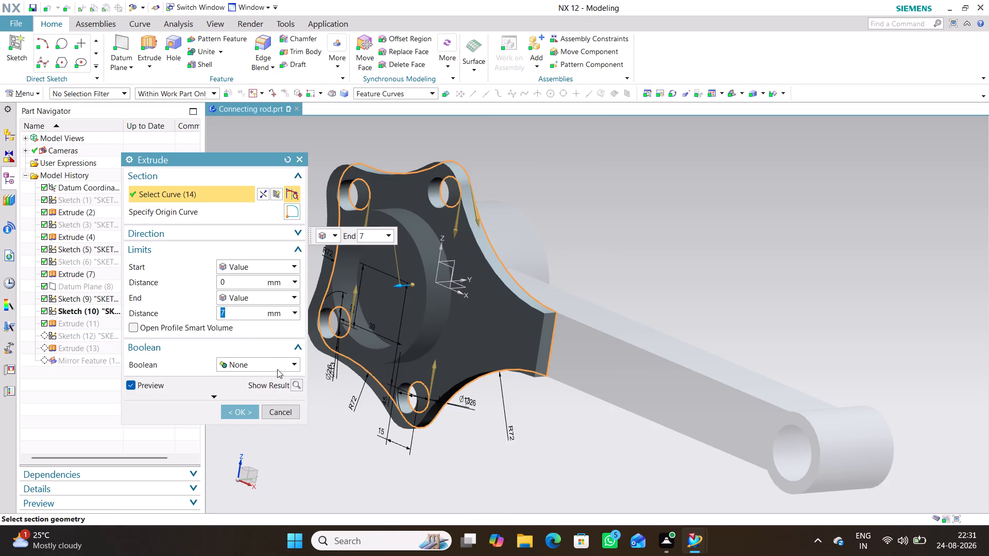
left_click(287, 362)
left_click(269, 387)
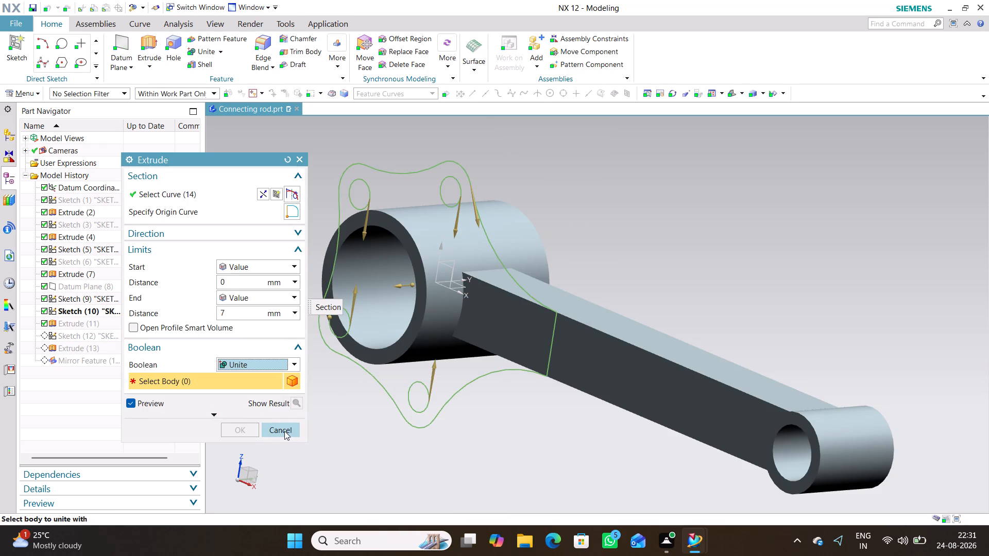
left_click(424, 305)
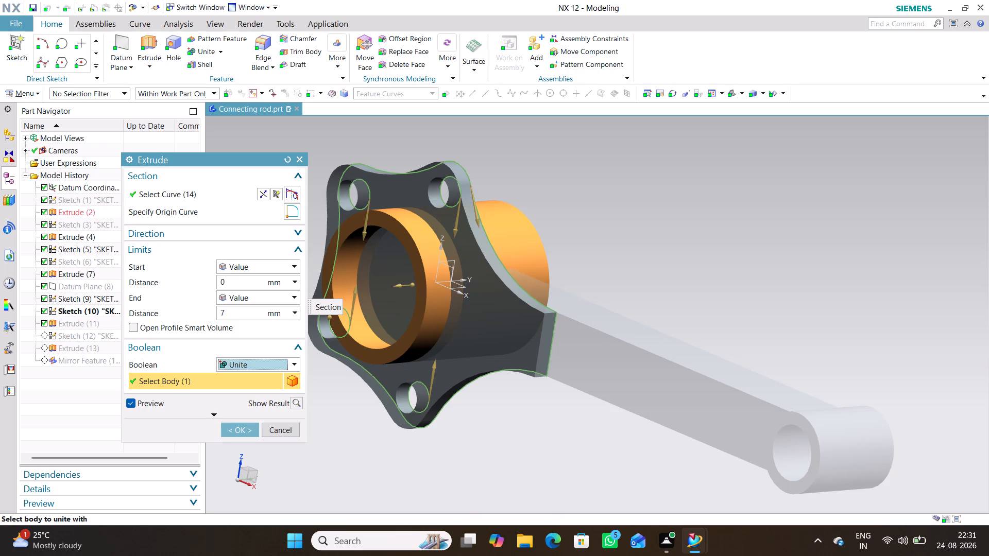
left_click(245, 428)
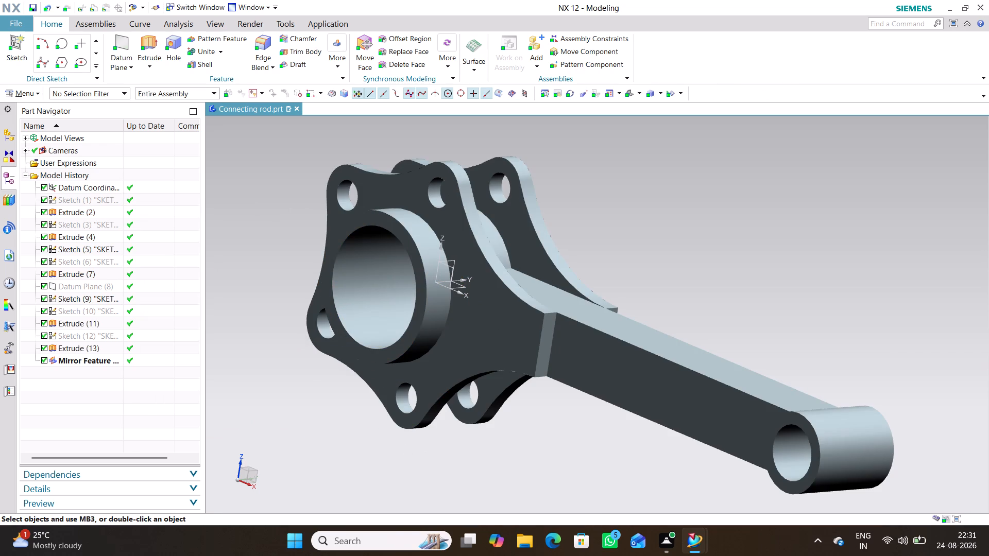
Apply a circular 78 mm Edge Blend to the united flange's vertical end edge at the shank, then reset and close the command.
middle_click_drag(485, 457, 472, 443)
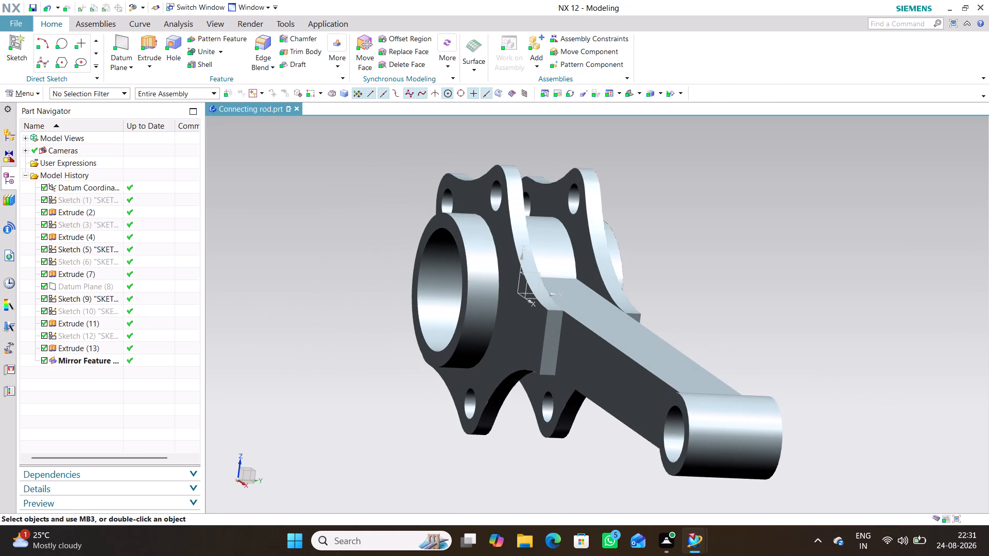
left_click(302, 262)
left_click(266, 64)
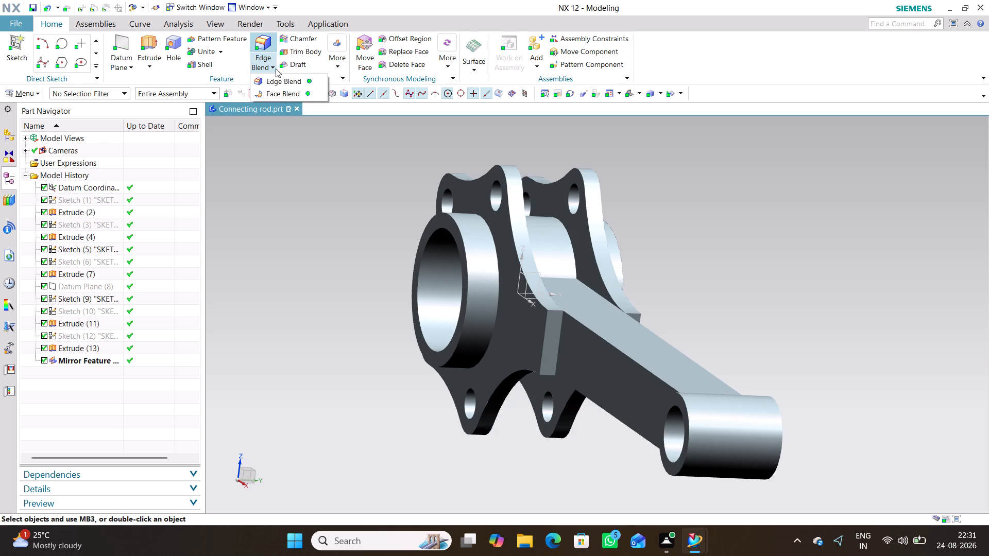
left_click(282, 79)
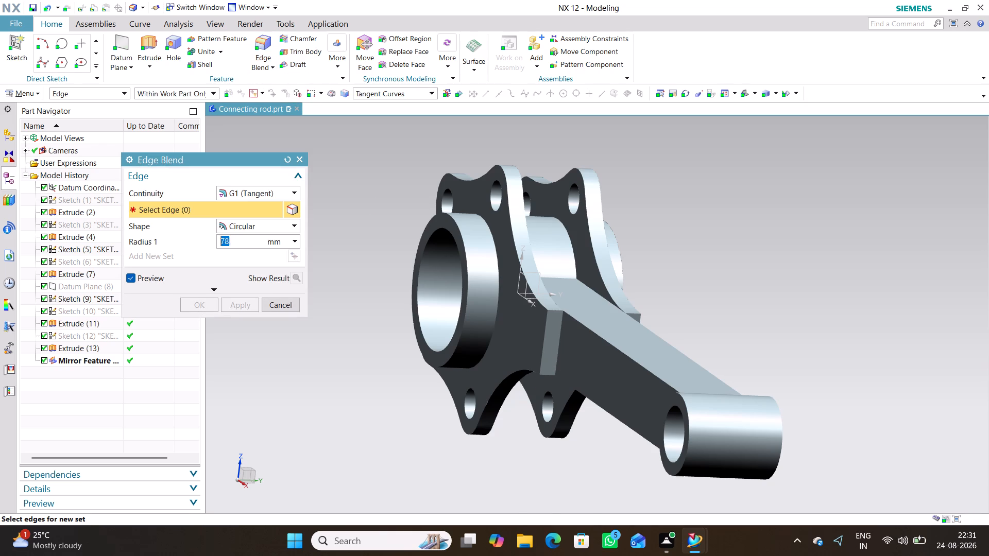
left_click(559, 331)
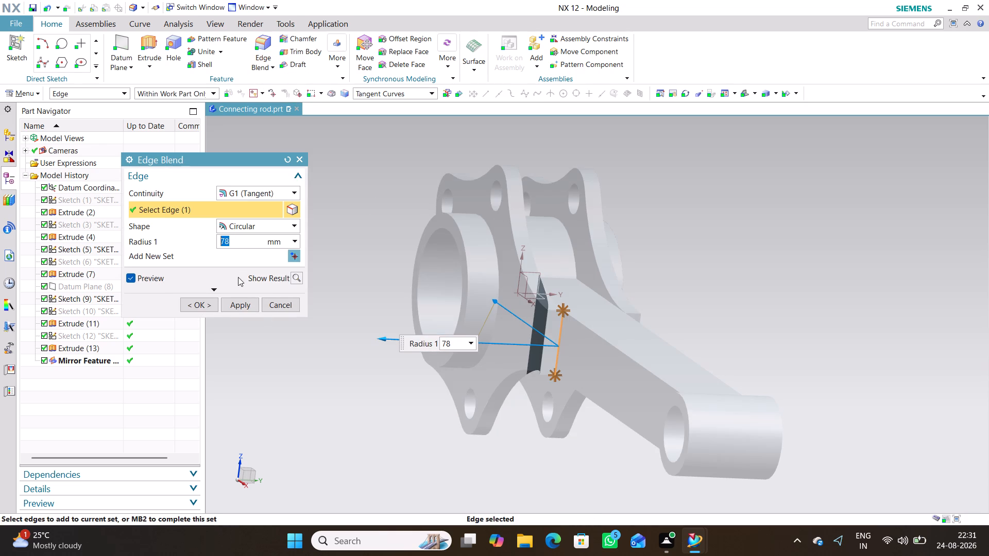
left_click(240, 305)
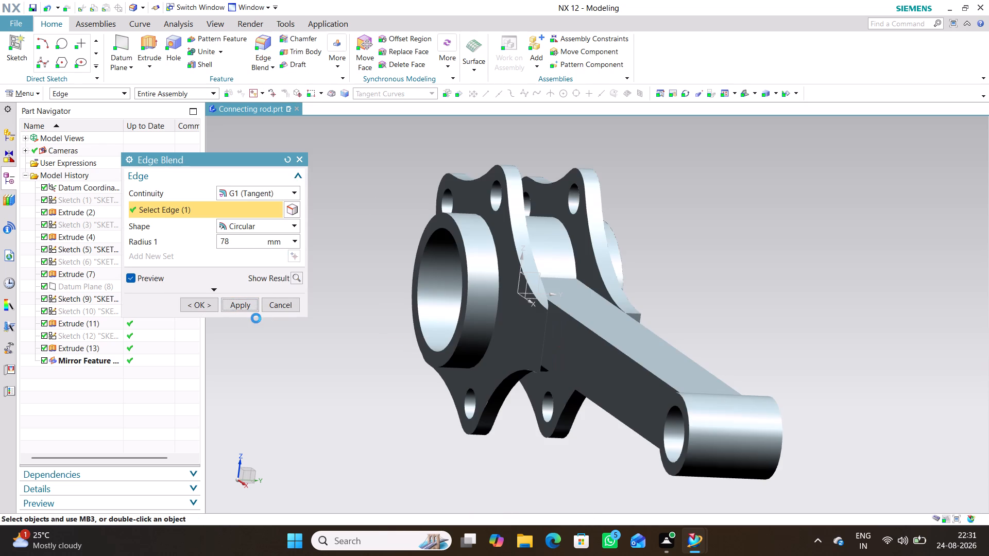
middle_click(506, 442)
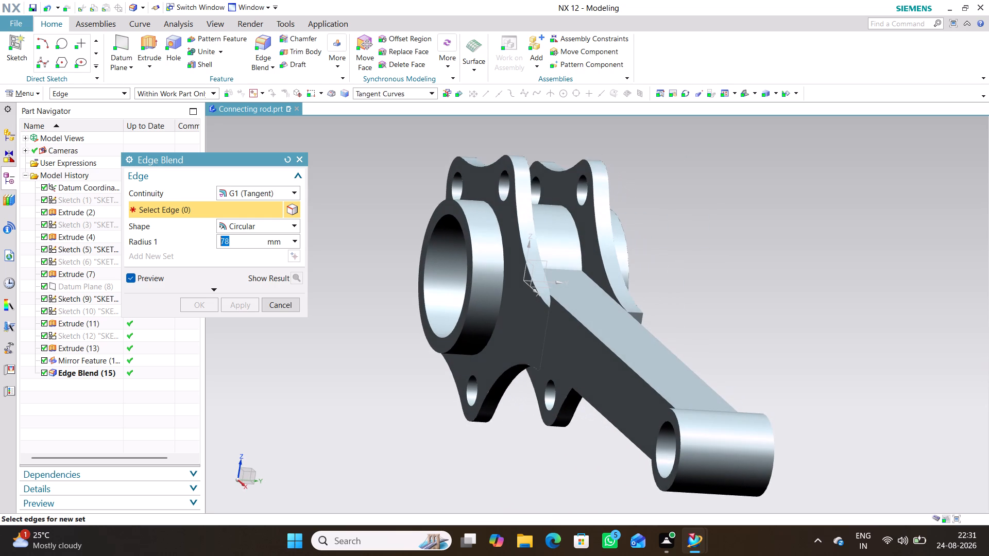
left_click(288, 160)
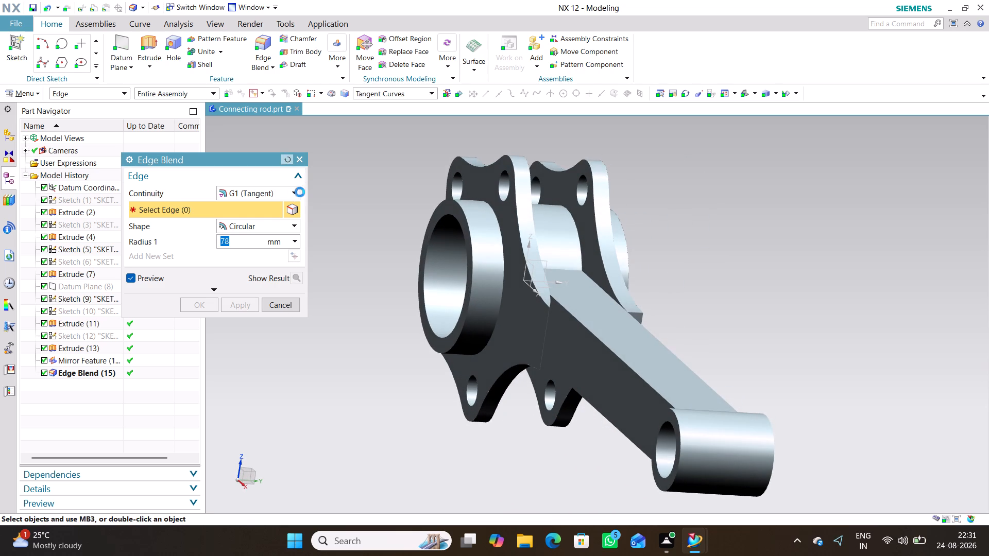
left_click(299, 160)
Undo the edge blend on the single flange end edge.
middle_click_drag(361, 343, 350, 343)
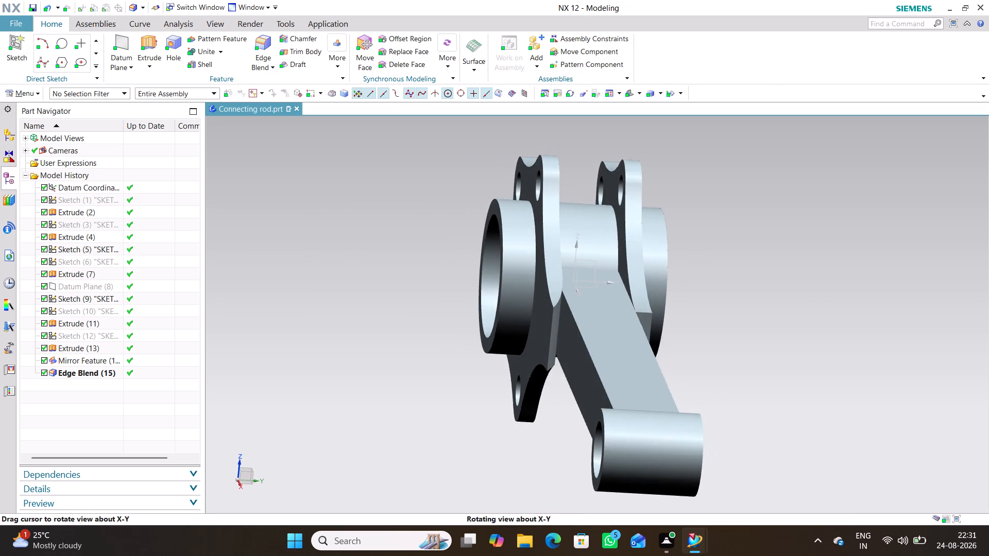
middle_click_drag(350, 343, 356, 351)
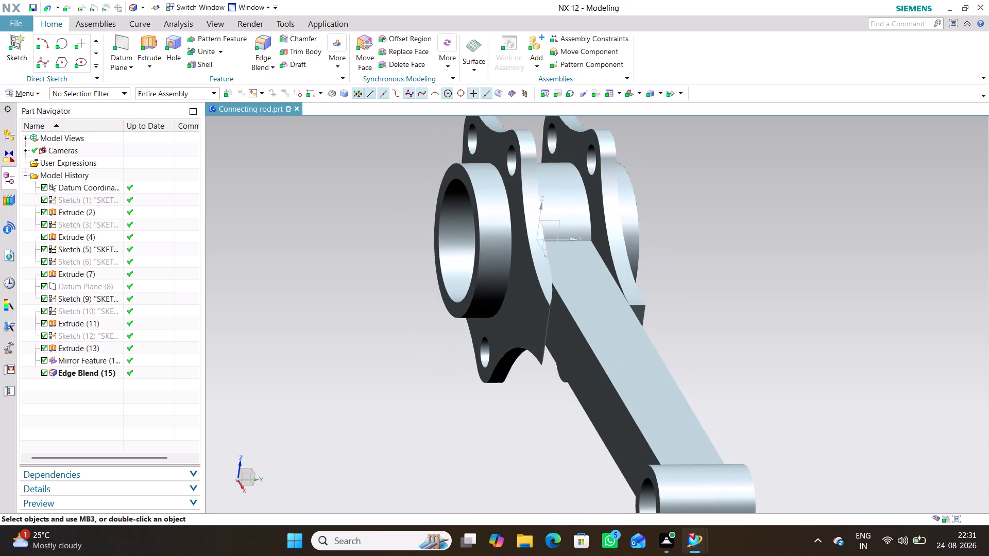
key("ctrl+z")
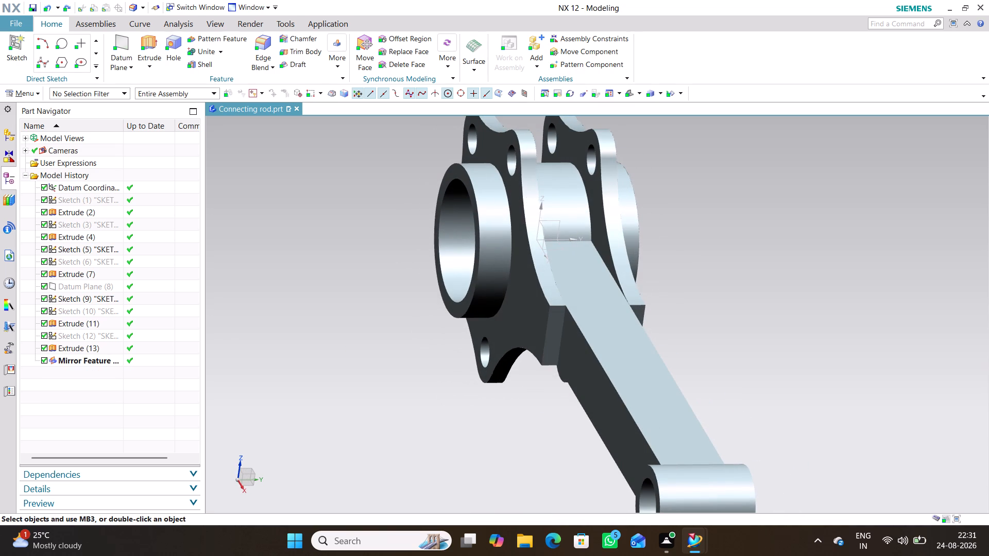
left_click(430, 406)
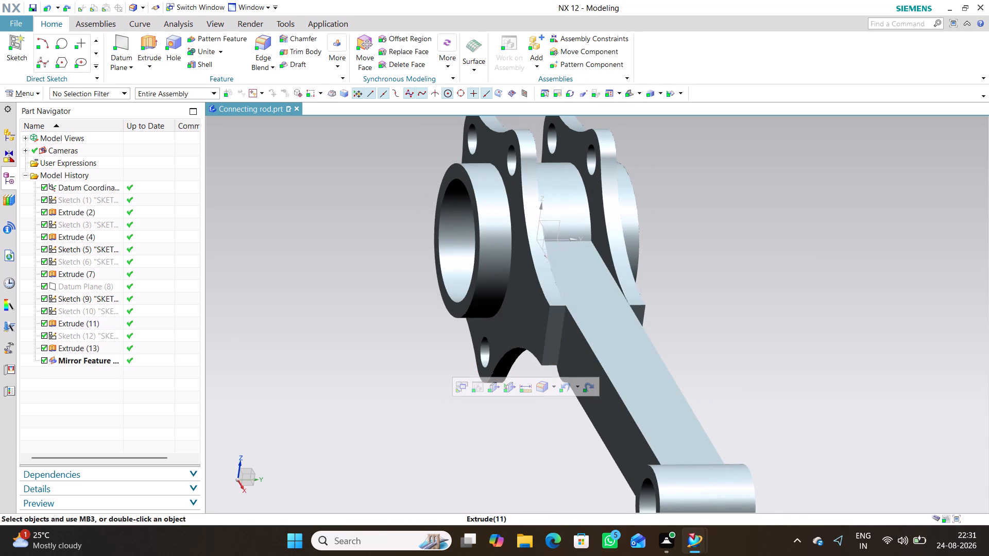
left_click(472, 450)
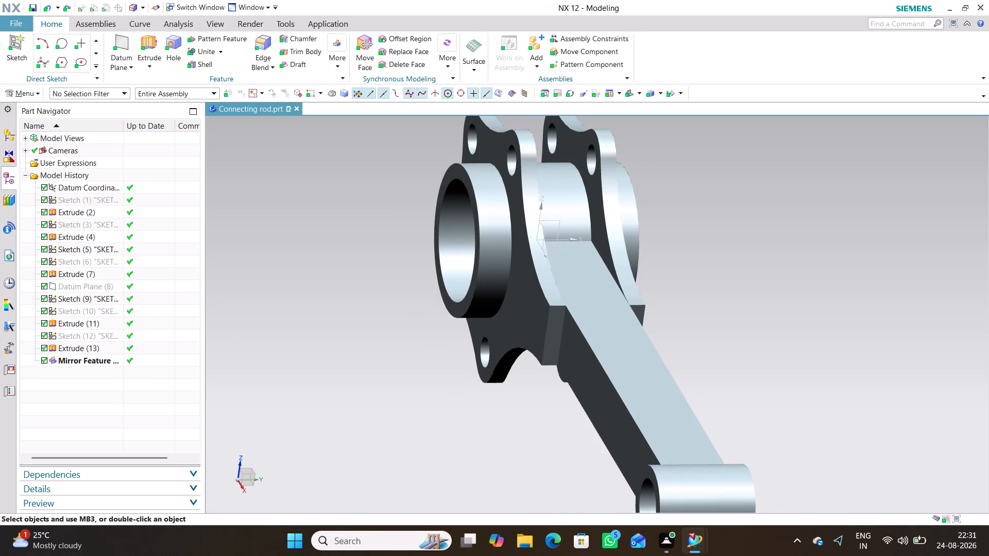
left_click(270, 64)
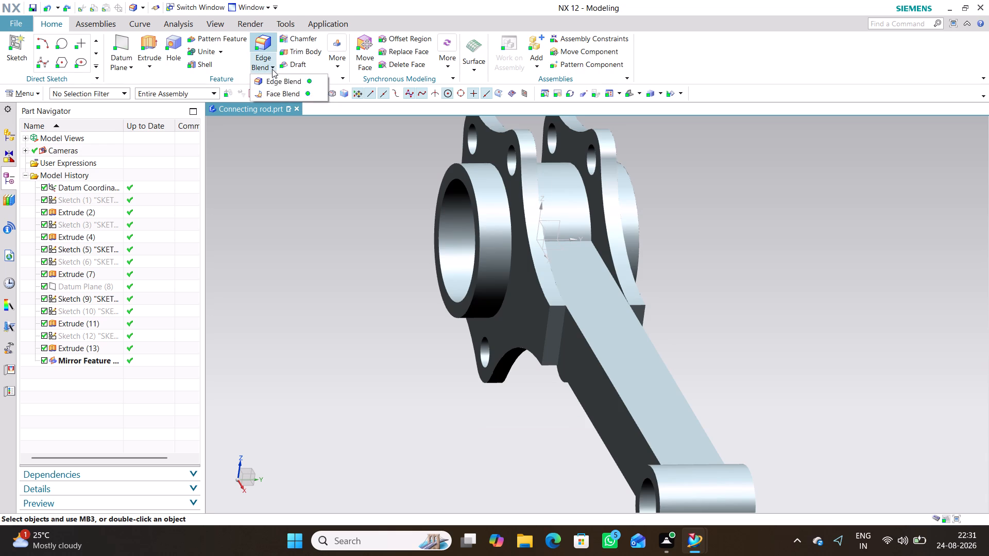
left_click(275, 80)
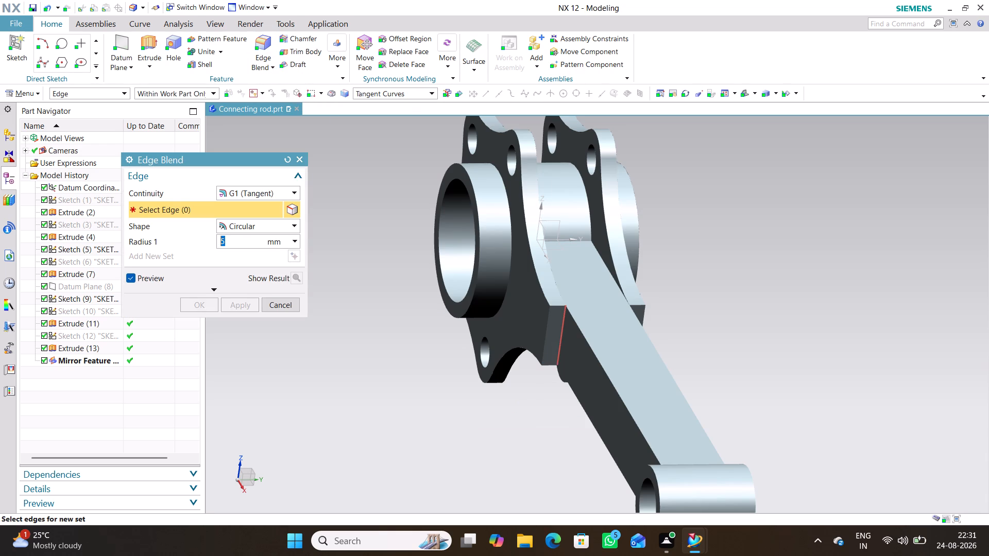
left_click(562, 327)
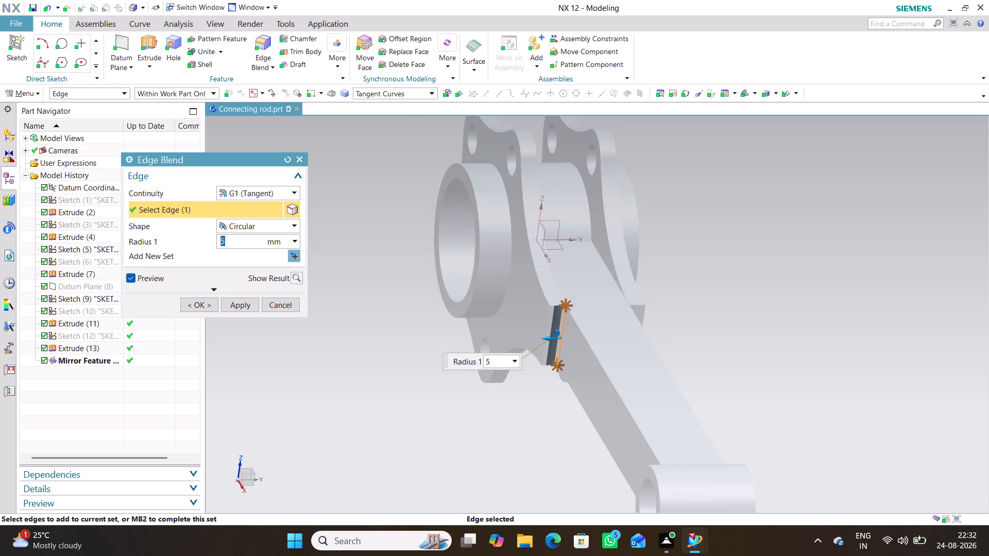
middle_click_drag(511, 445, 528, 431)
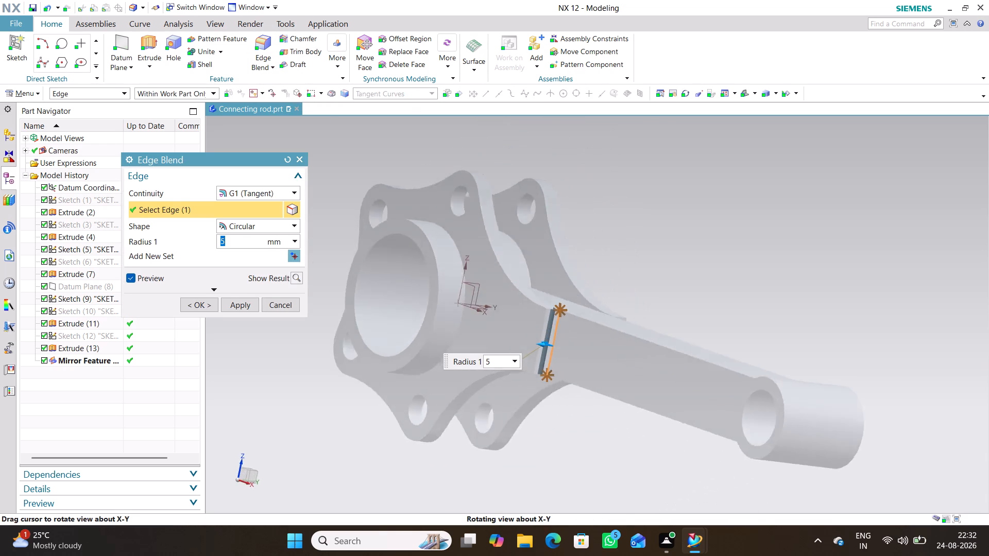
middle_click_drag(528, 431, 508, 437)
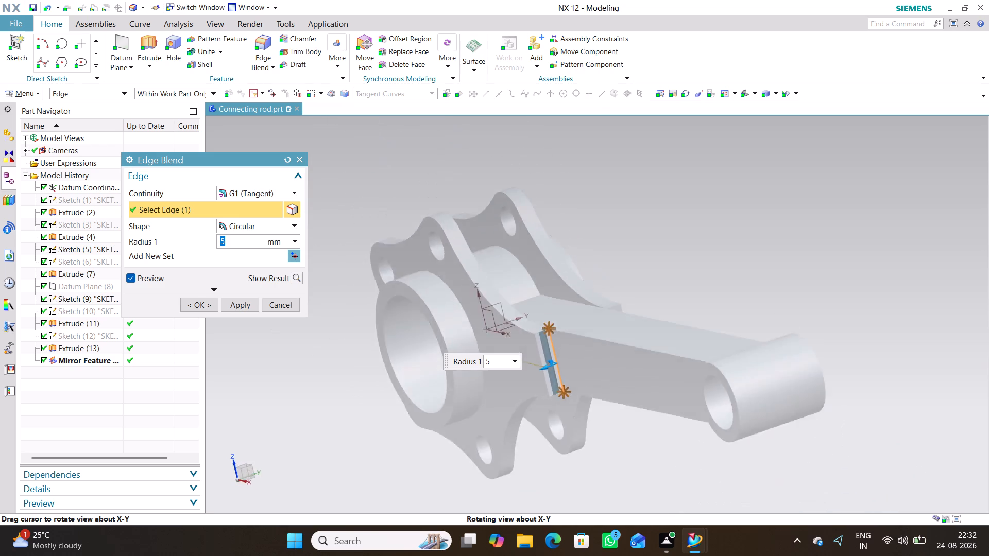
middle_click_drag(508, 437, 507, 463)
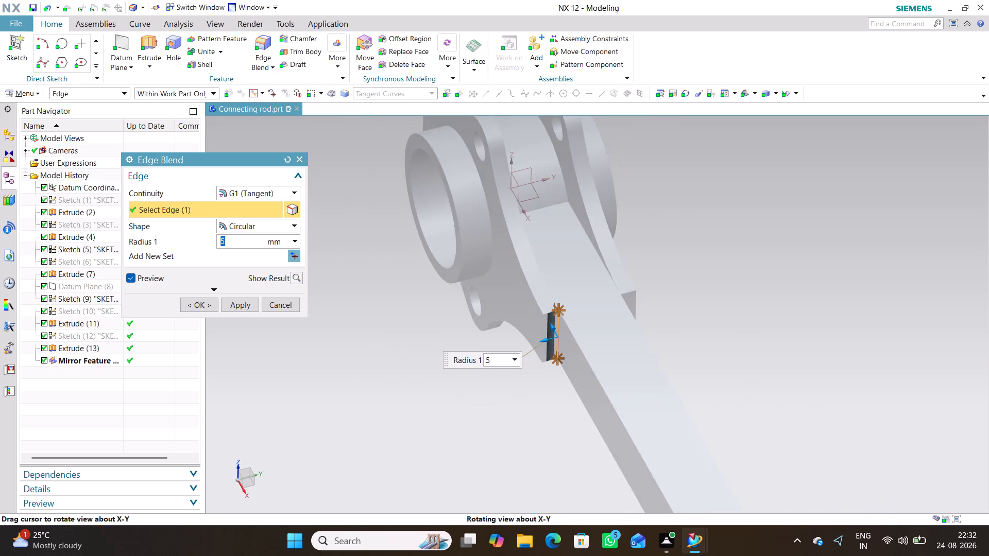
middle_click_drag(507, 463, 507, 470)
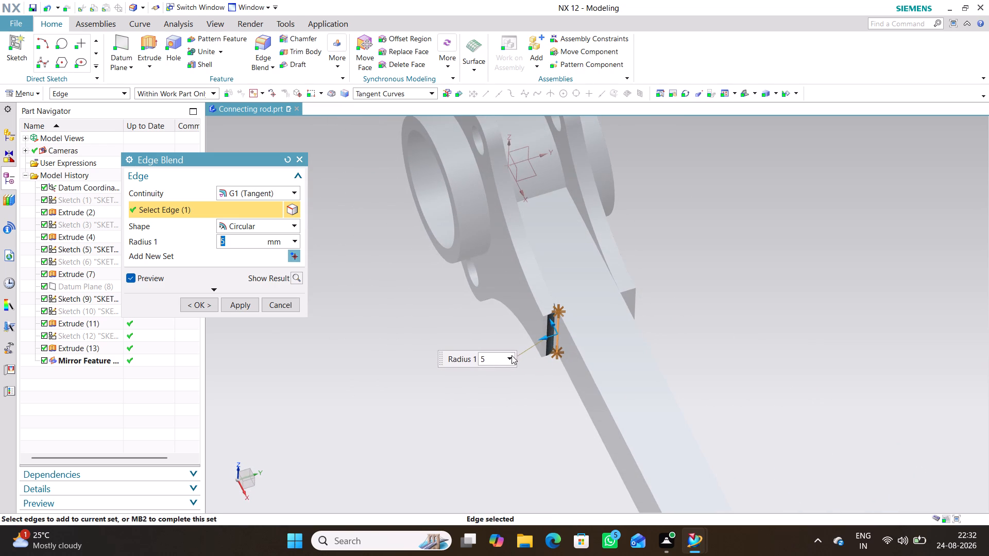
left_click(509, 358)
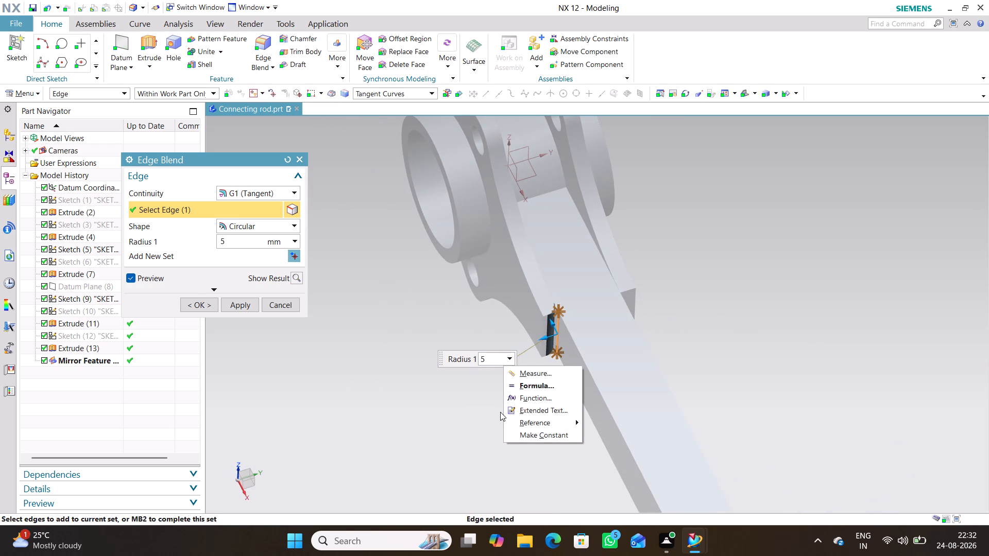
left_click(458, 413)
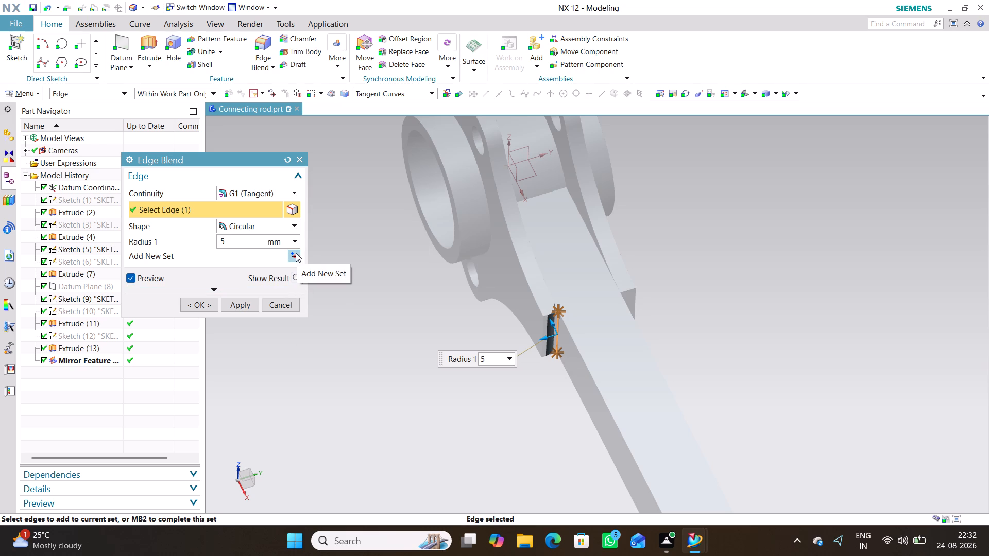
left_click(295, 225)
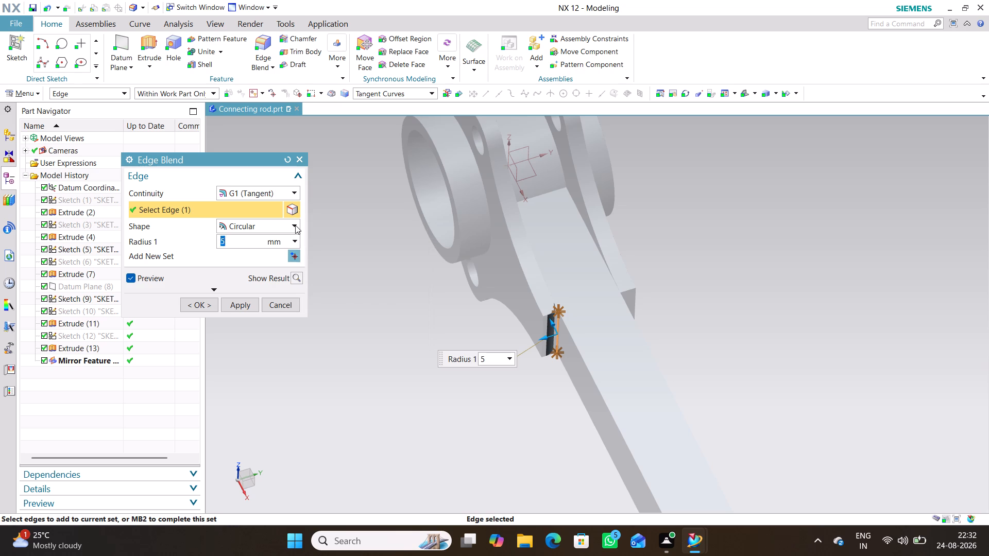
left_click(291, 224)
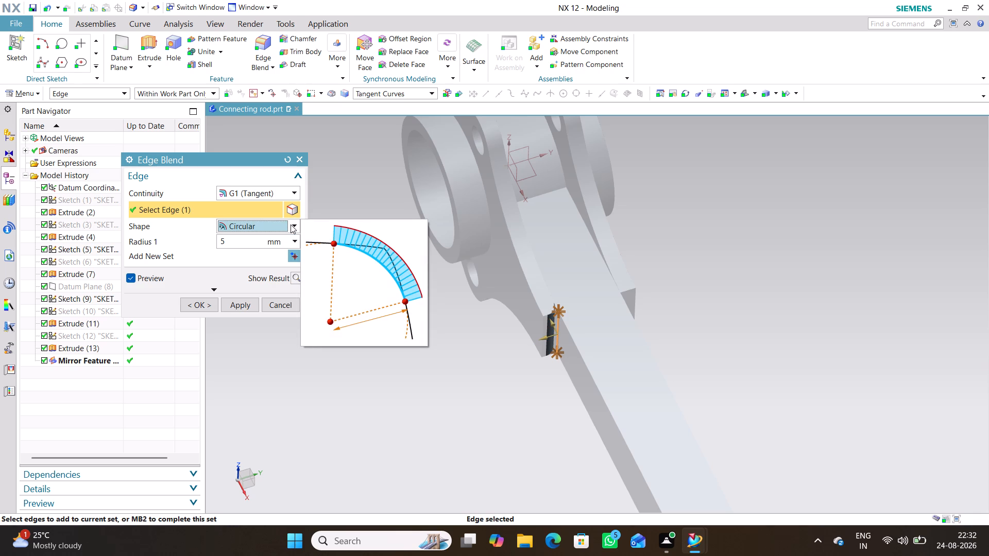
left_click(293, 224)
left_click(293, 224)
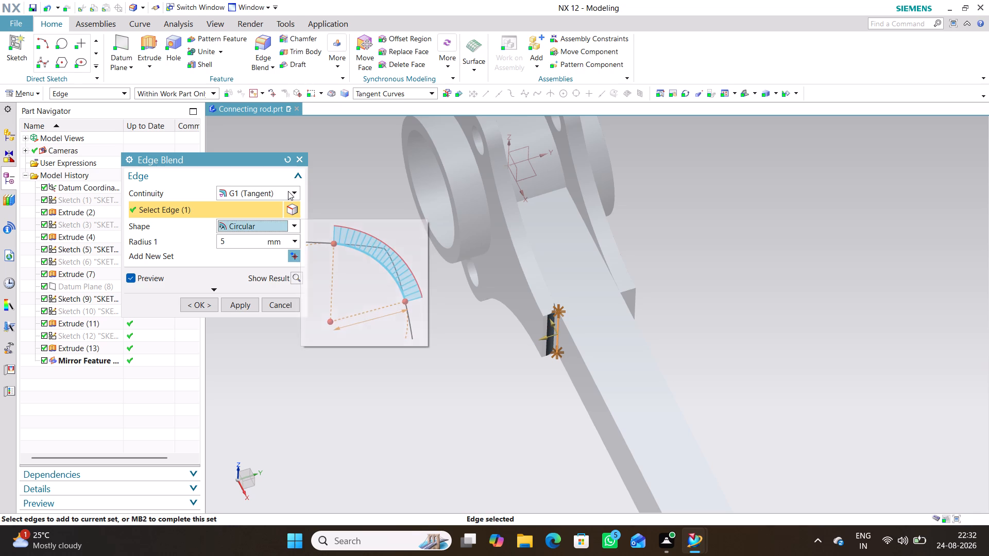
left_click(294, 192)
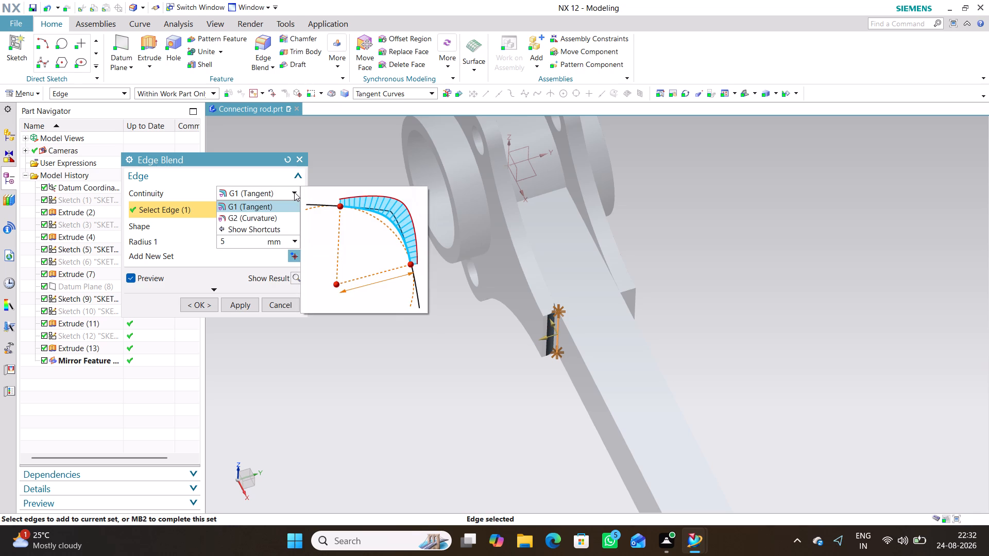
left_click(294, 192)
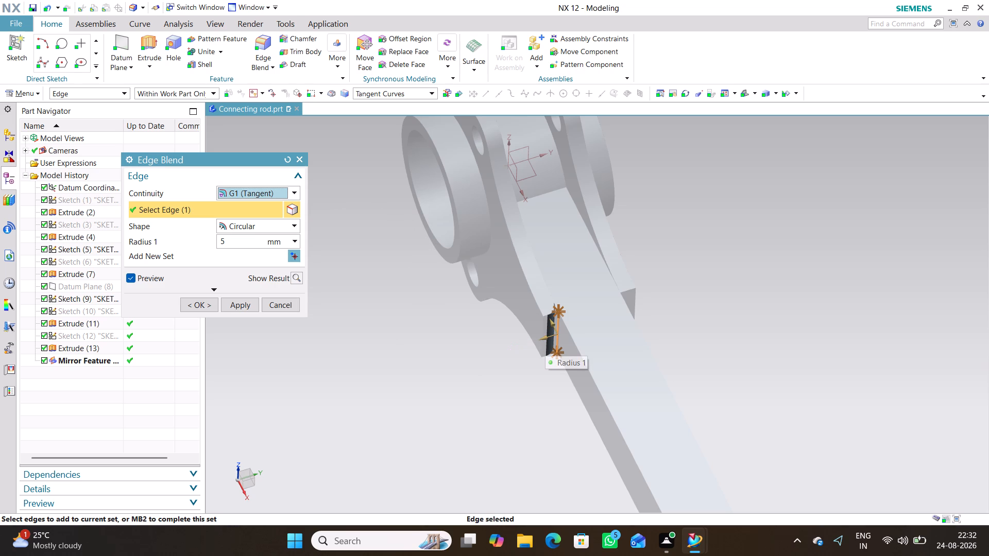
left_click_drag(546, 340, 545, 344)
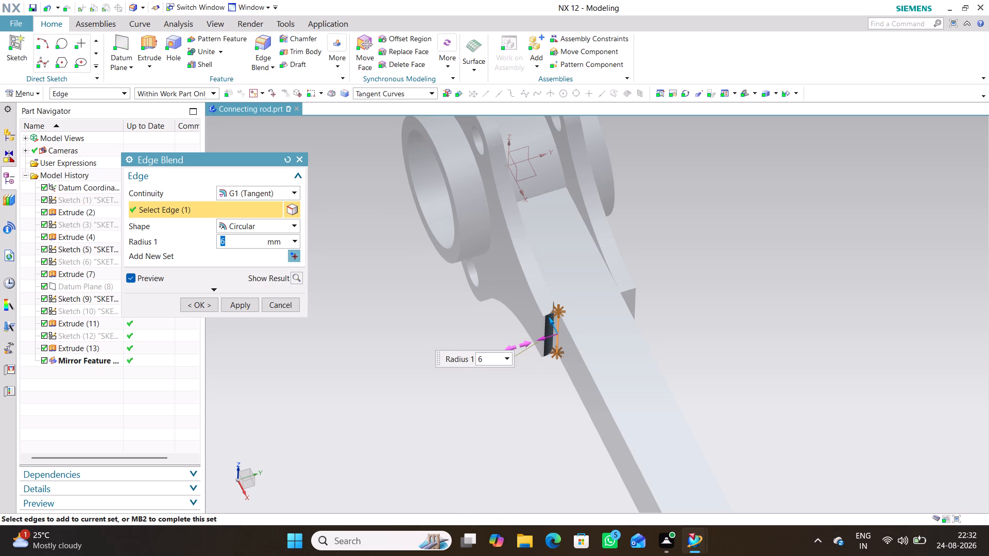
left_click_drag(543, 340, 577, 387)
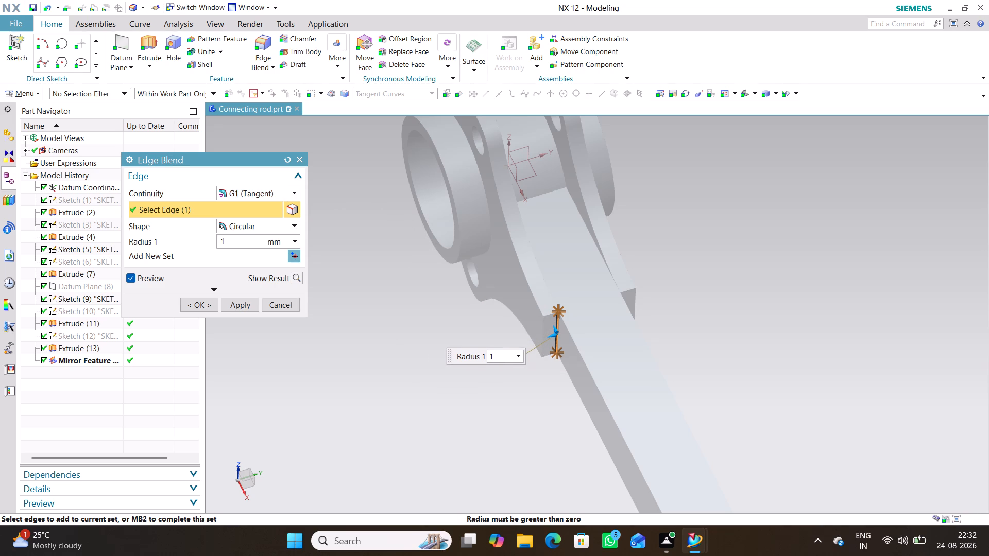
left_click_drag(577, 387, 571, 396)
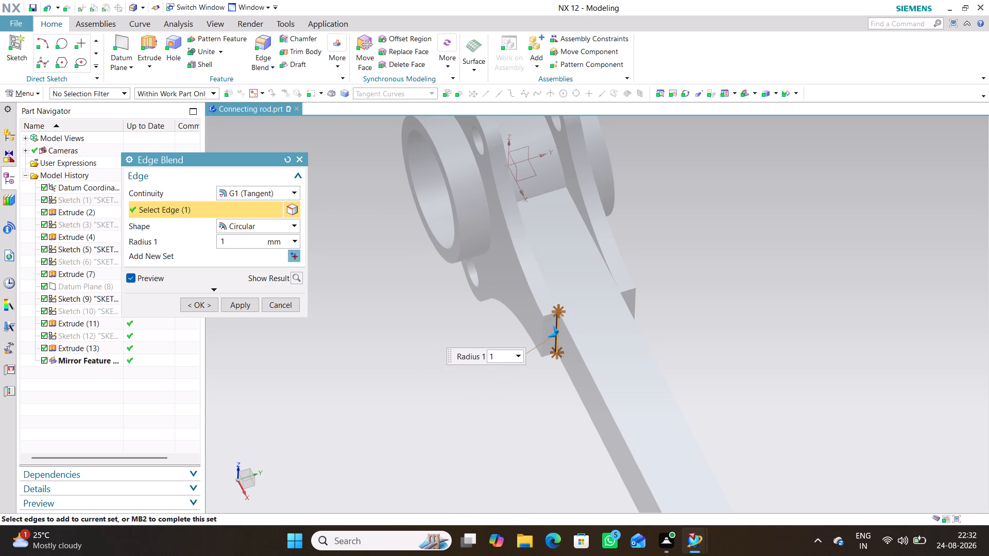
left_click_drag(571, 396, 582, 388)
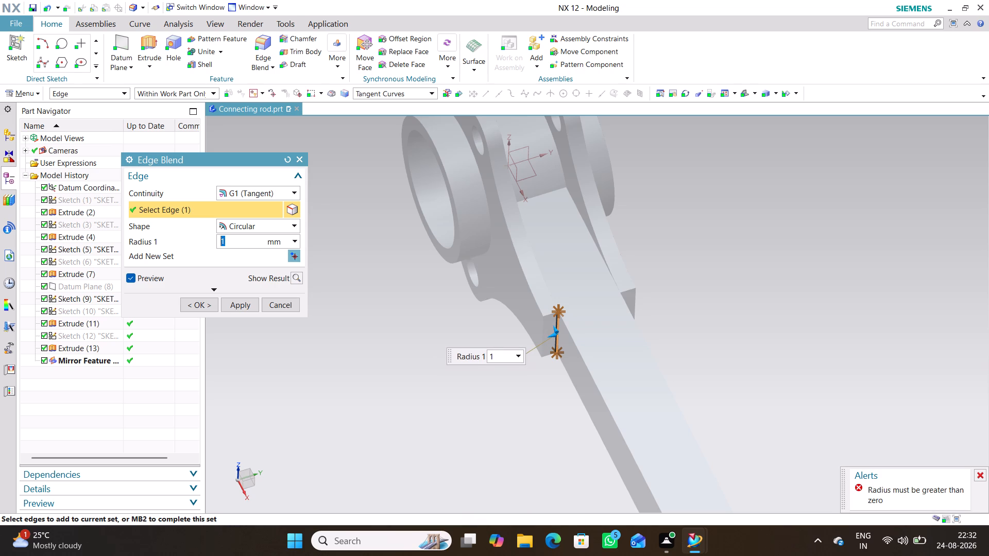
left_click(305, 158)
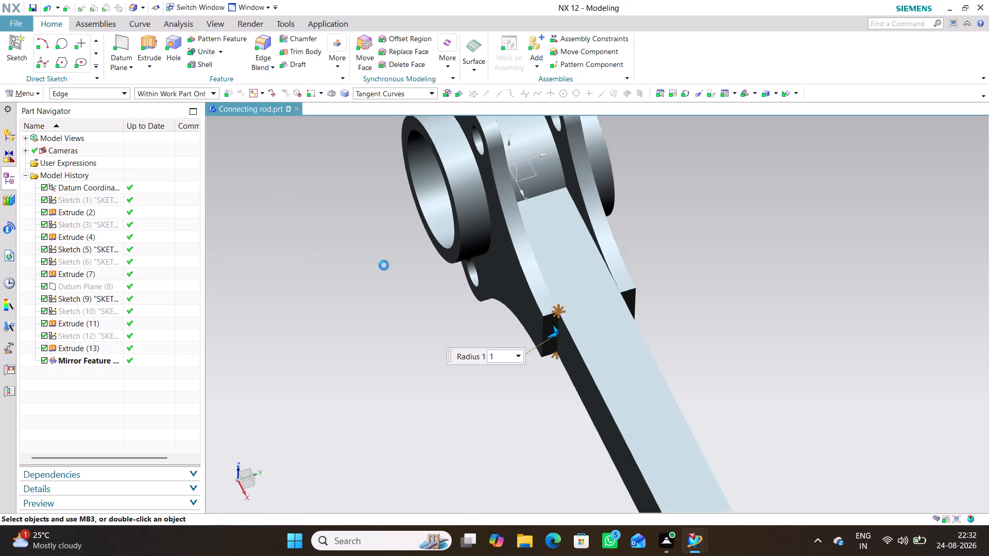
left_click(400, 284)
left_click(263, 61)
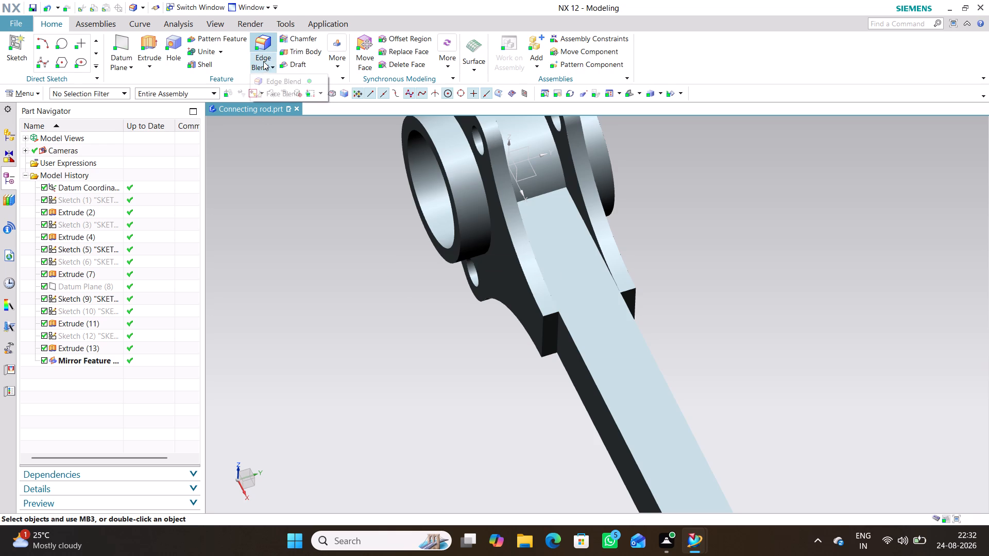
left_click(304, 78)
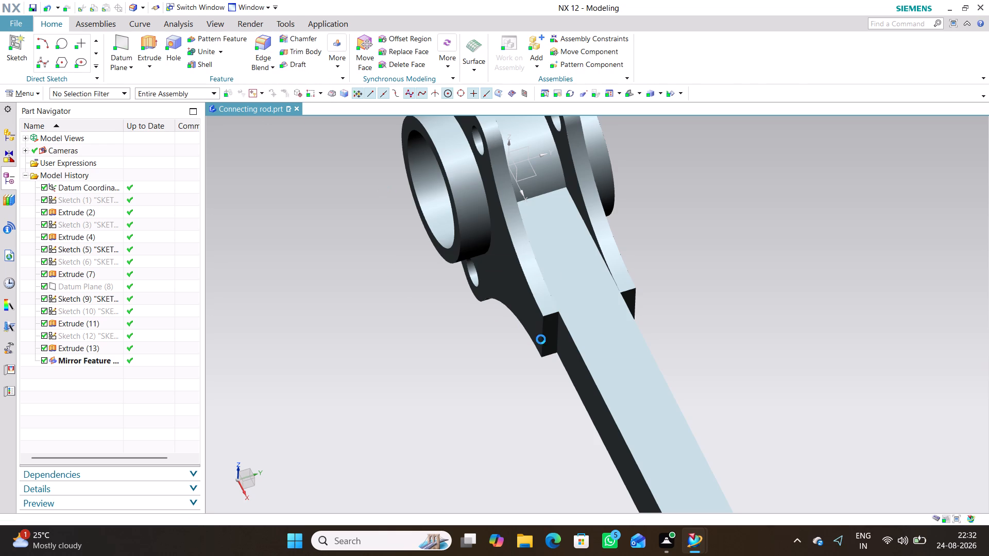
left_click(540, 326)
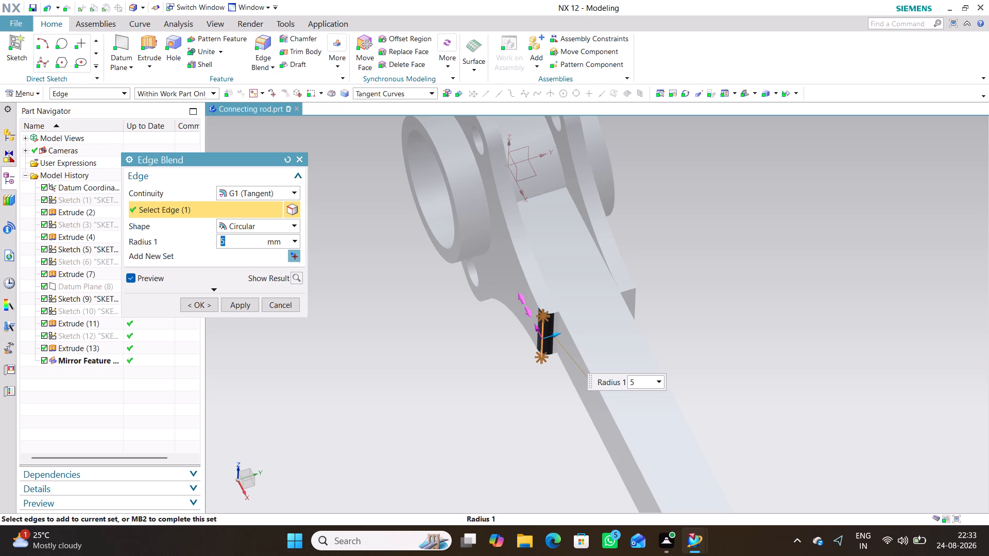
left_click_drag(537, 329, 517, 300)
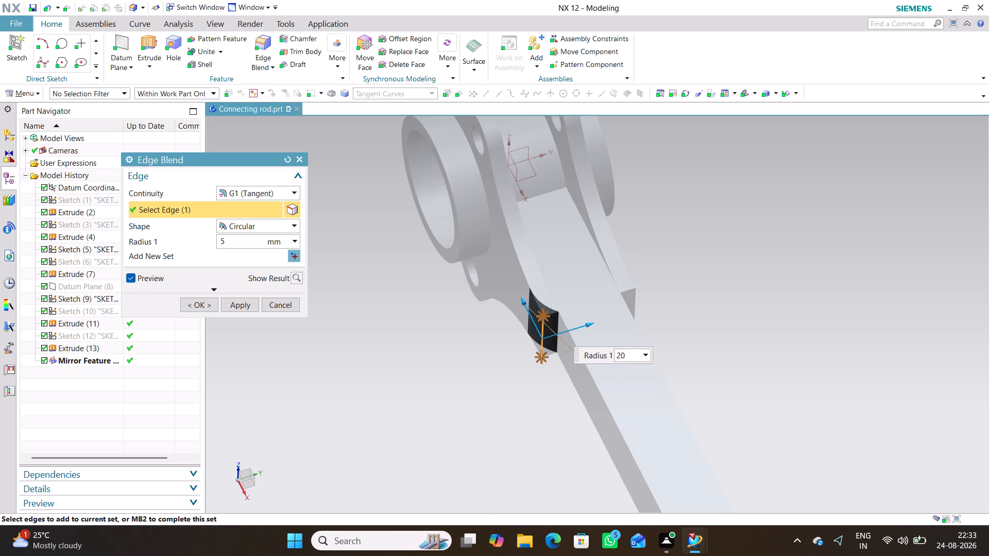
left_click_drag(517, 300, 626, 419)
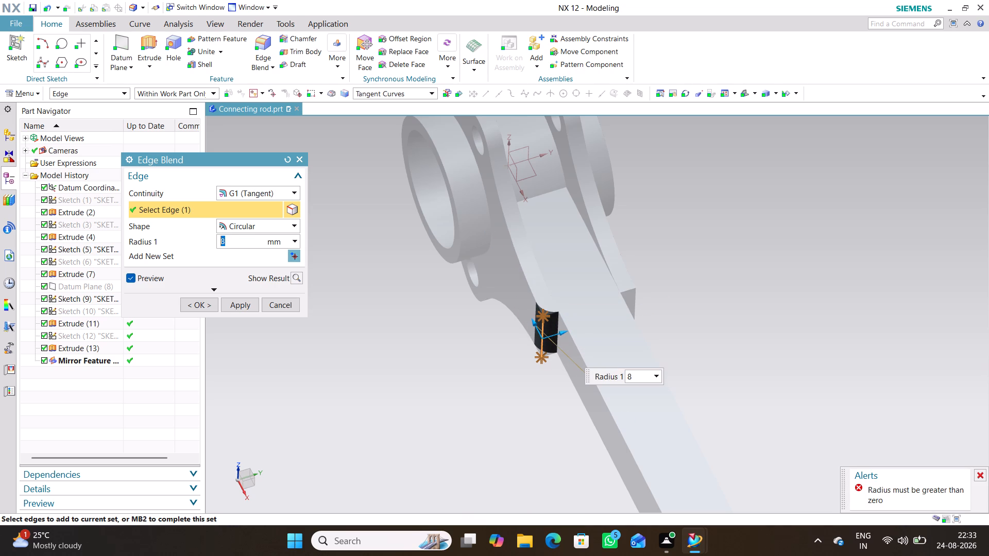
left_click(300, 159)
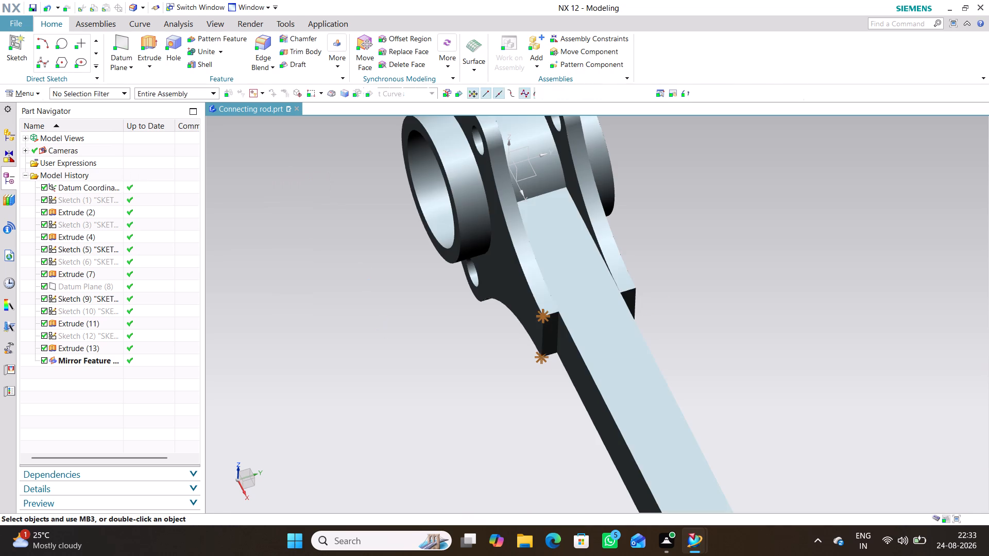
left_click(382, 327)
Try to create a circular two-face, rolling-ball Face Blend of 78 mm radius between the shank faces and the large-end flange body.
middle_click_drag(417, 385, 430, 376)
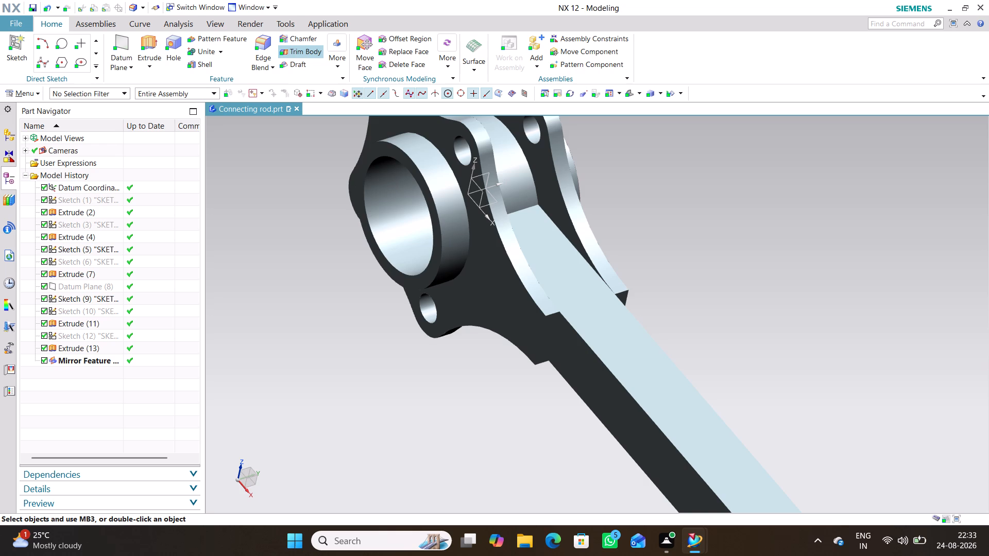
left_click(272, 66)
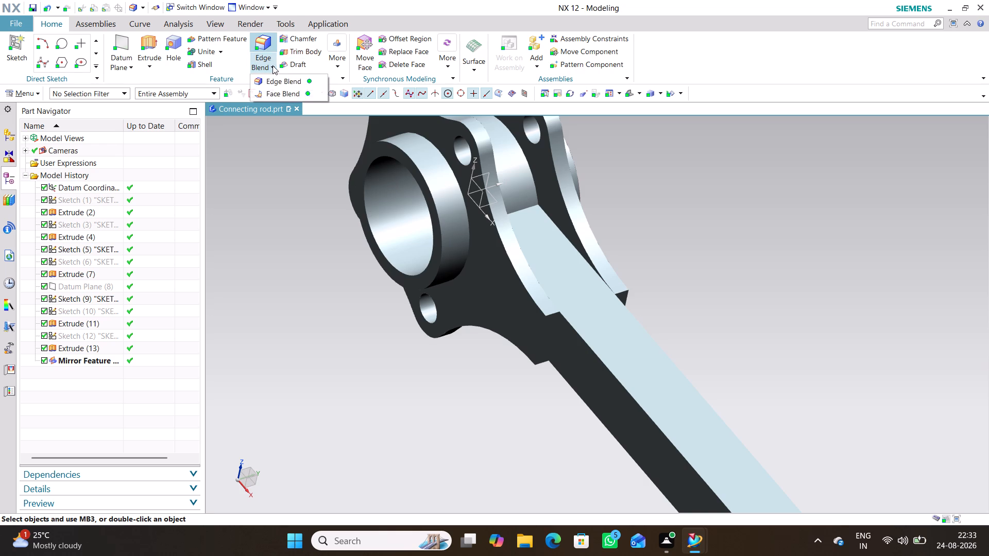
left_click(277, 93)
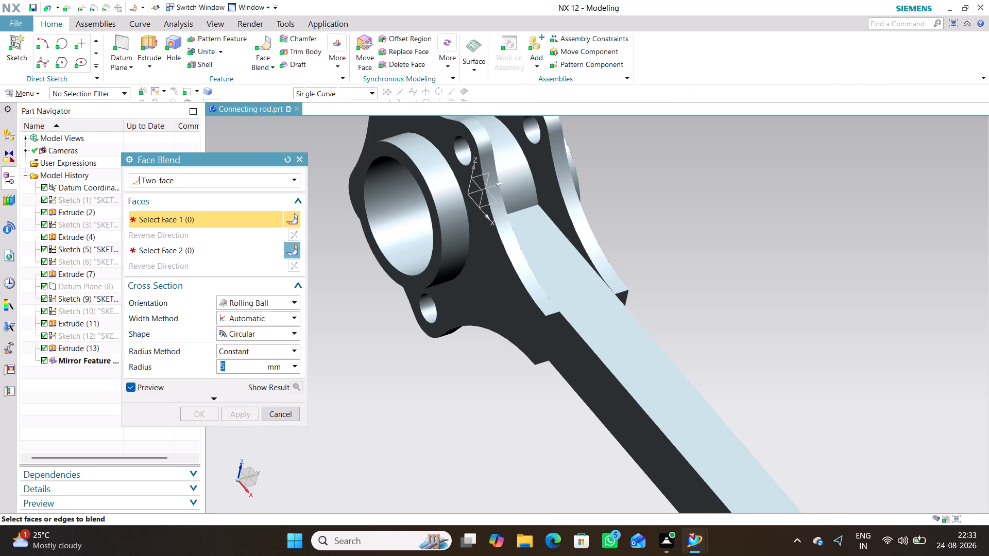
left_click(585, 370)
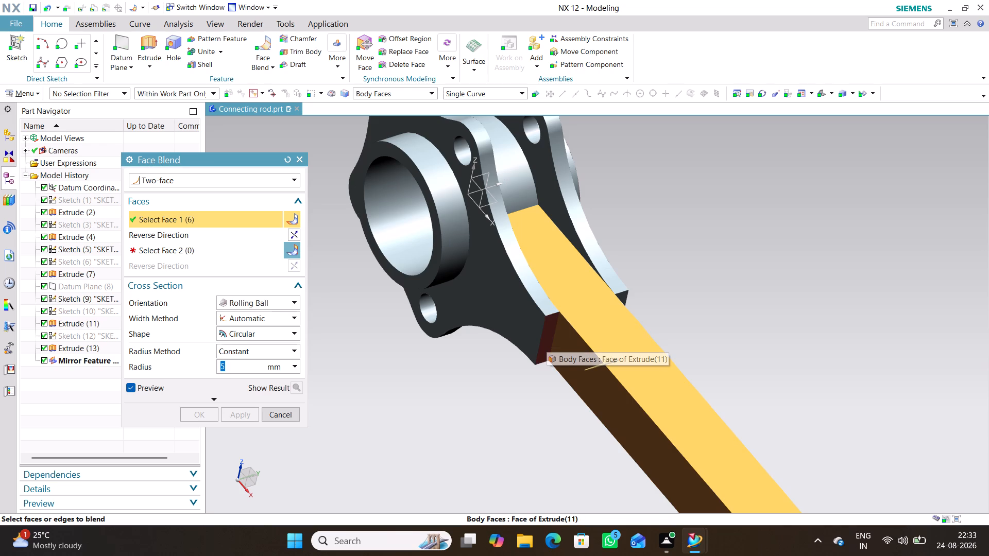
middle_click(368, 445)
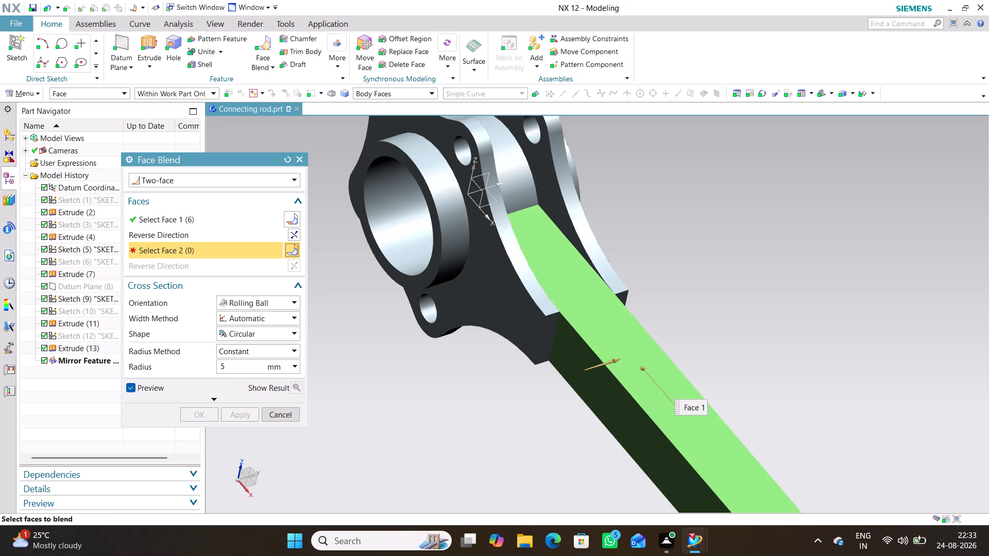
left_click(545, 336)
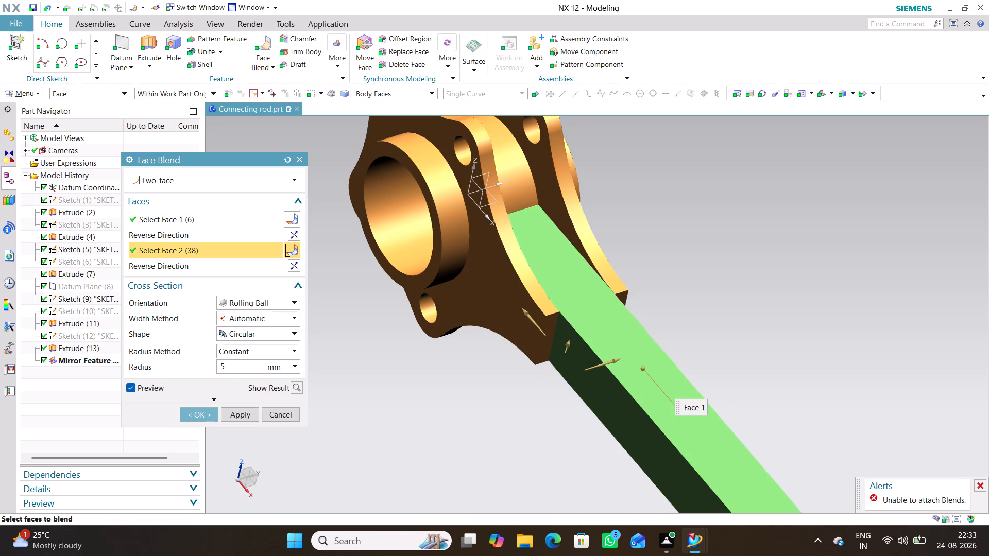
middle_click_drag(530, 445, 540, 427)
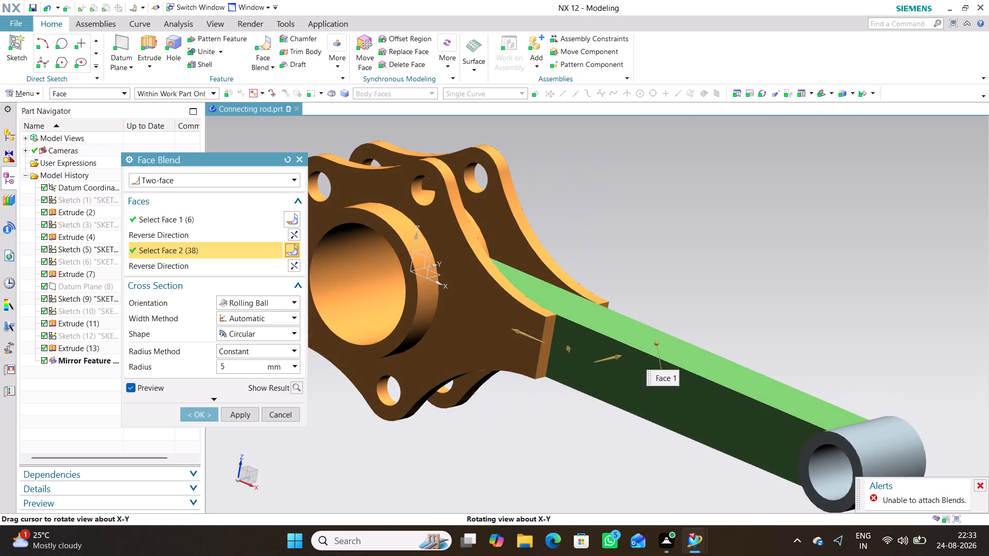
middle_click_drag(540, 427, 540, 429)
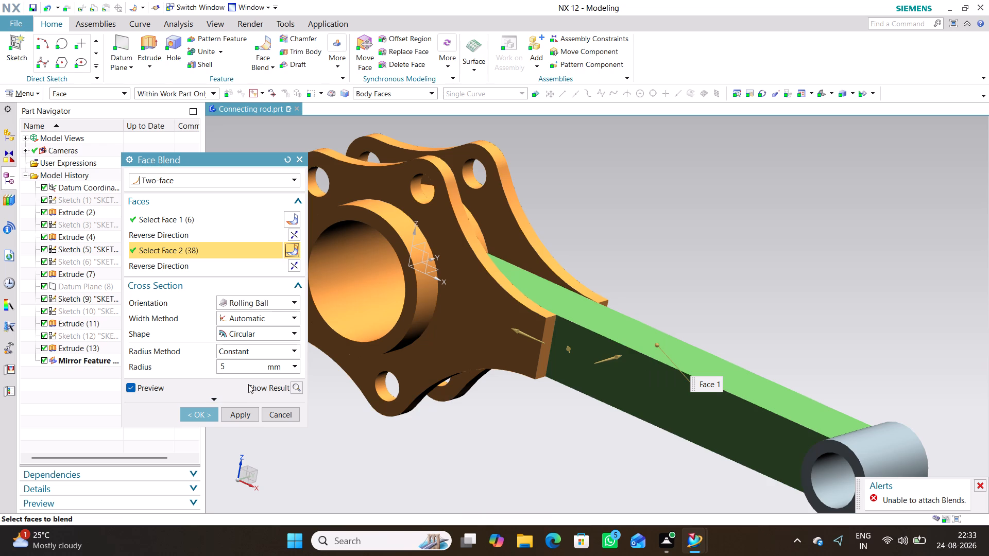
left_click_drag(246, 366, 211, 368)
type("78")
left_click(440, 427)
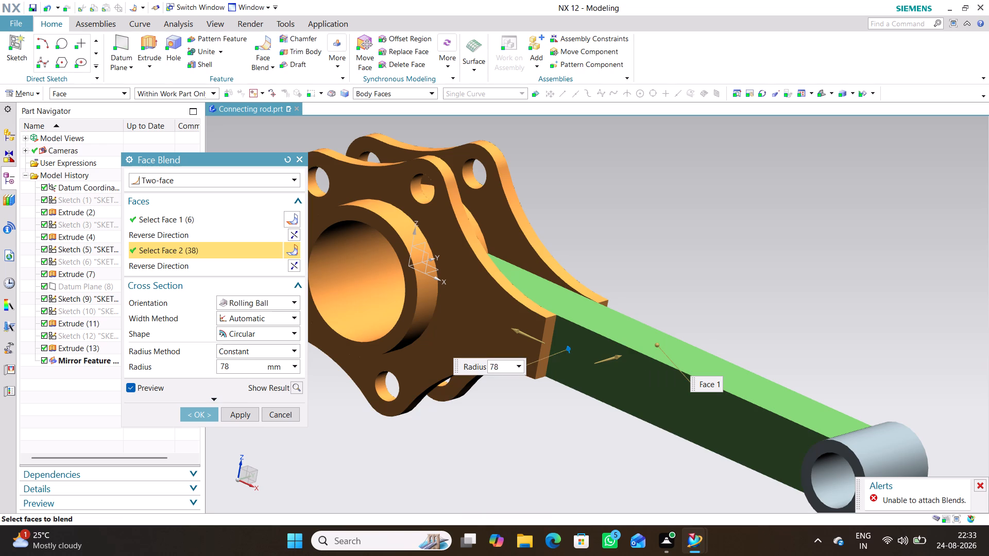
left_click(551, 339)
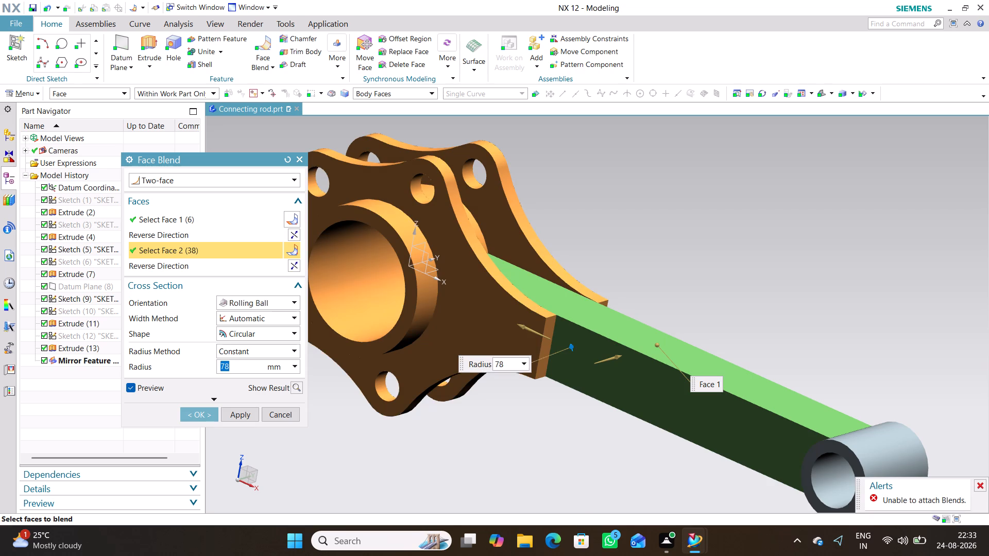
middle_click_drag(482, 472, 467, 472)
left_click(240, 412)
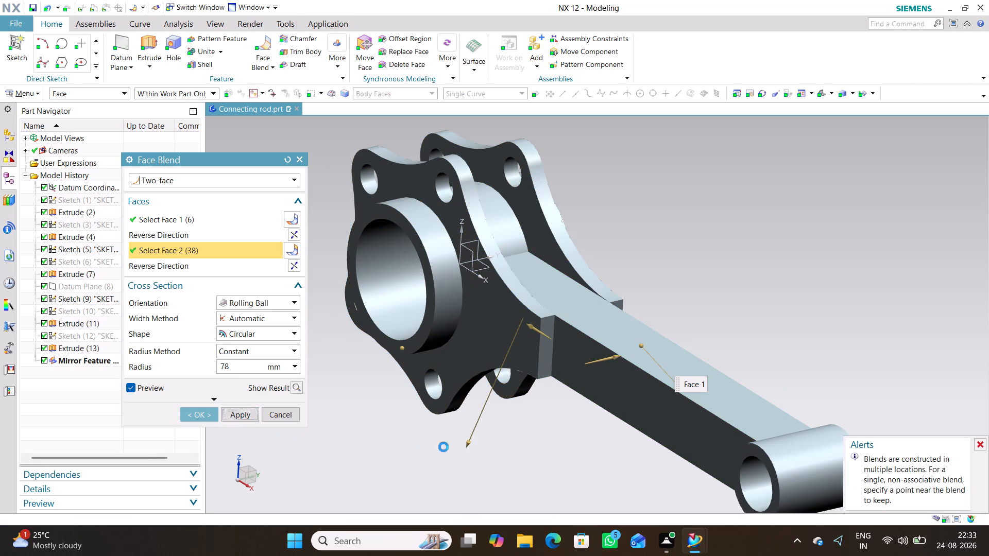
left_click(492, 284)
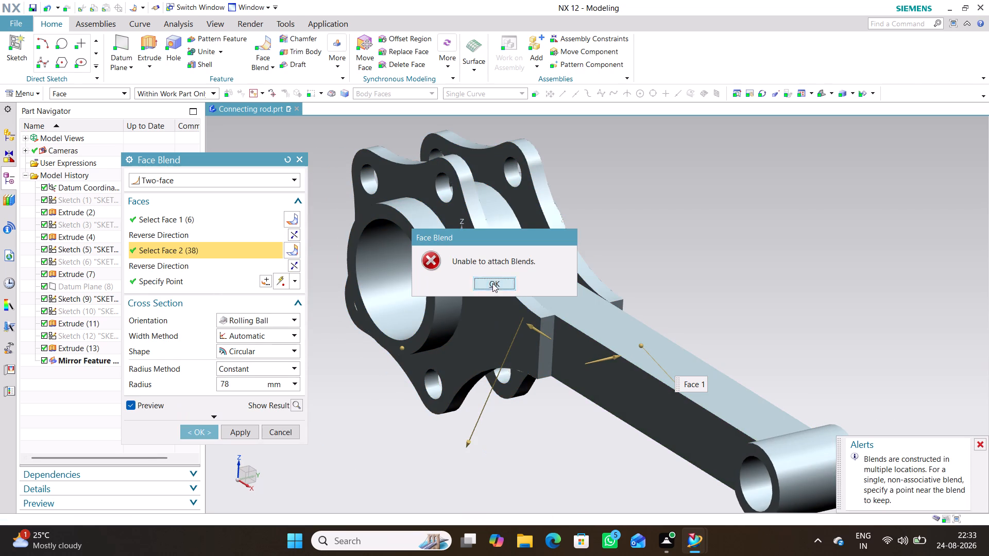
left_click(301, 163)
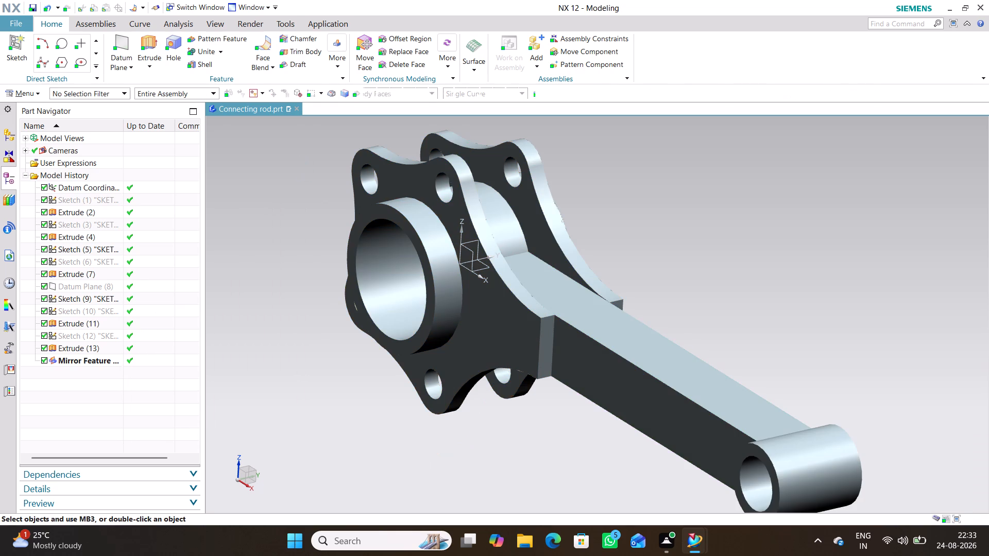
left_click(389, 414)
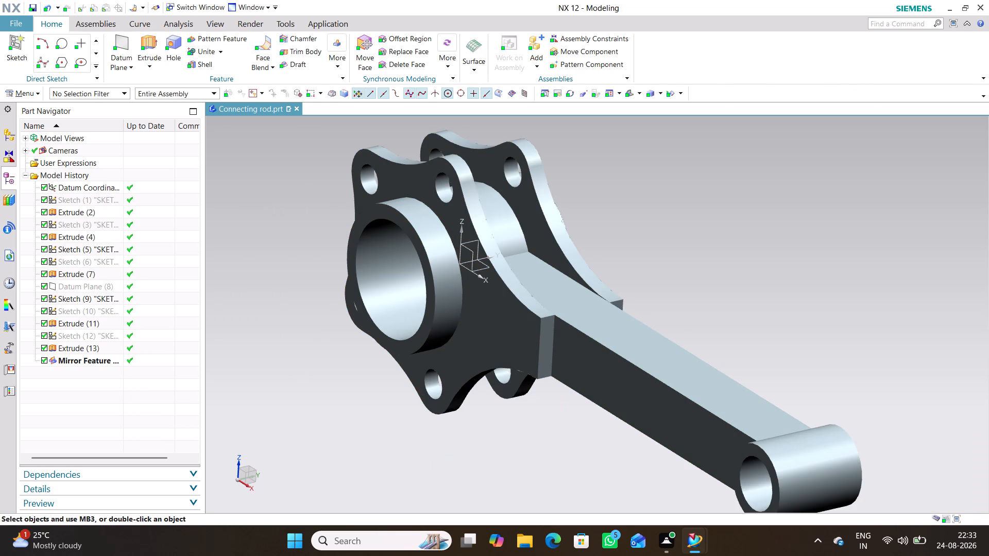
Edit the shank extrusion with rollback and set its Boolean to Unite with the large-end cylinder.
right_click(596, 374)
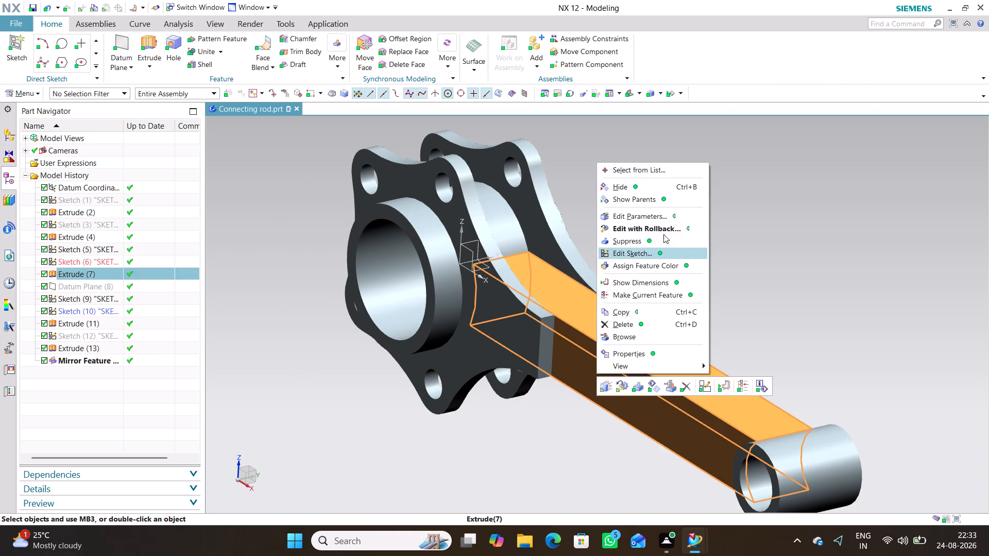
left_click(658, 228)
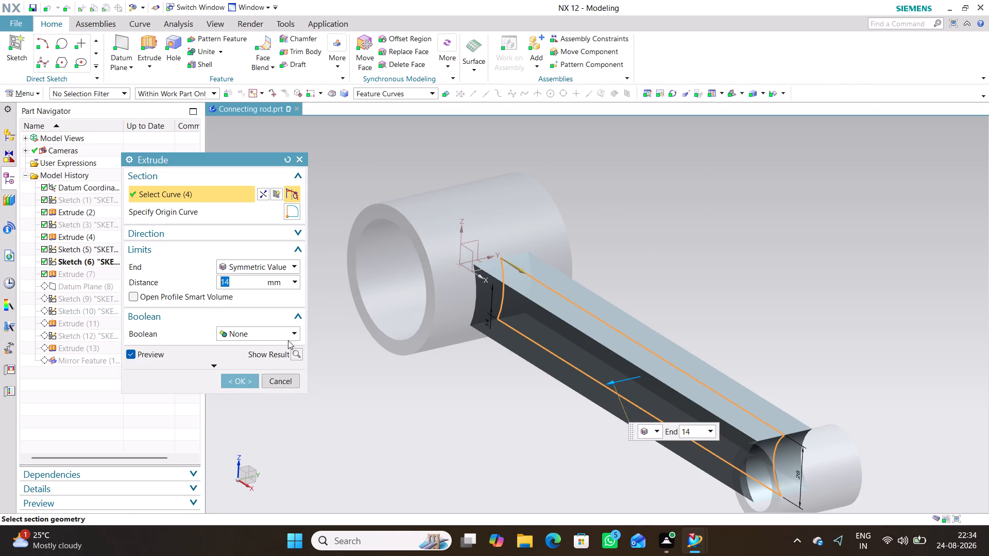
left_click(295, 333)
left_click(257, 355)
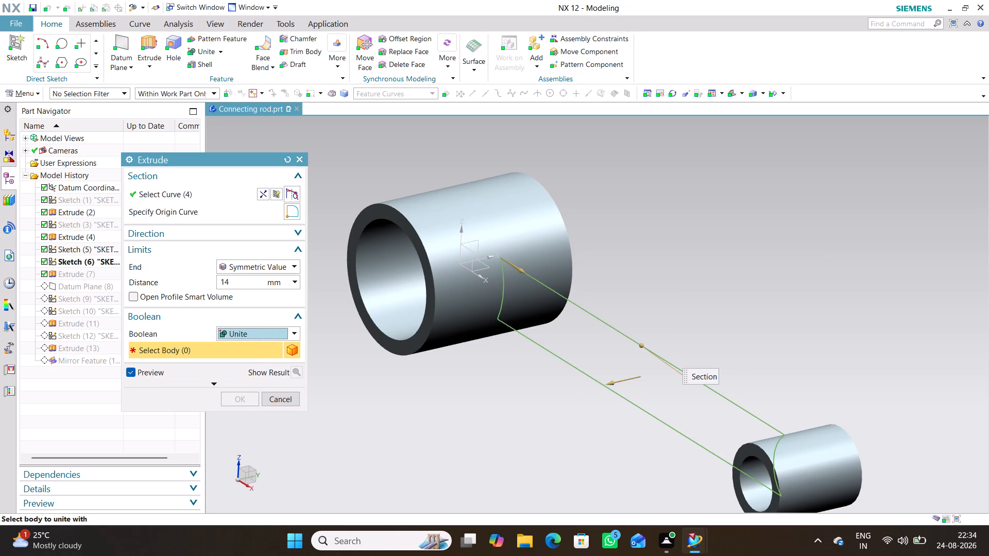
left_click(450, 297)
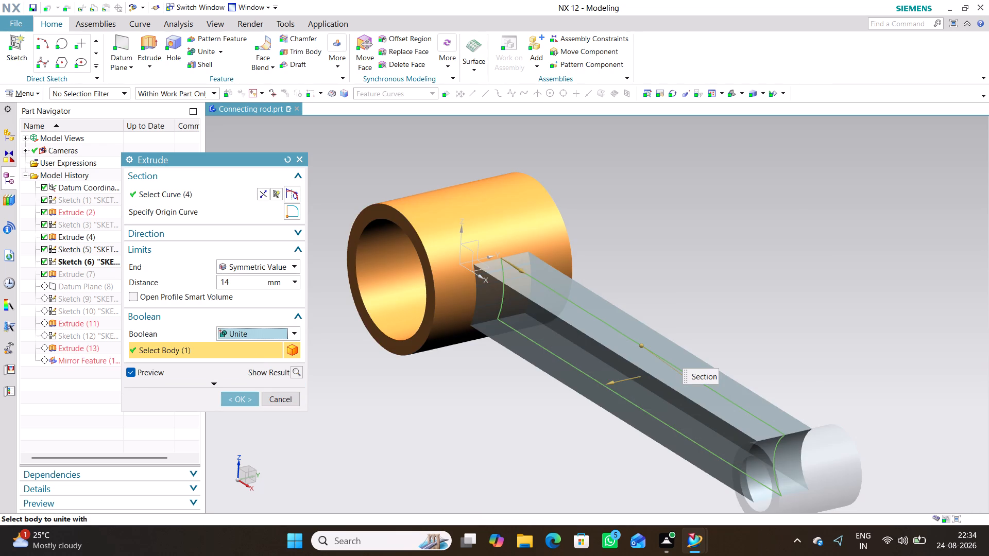
left_click(245, 399)
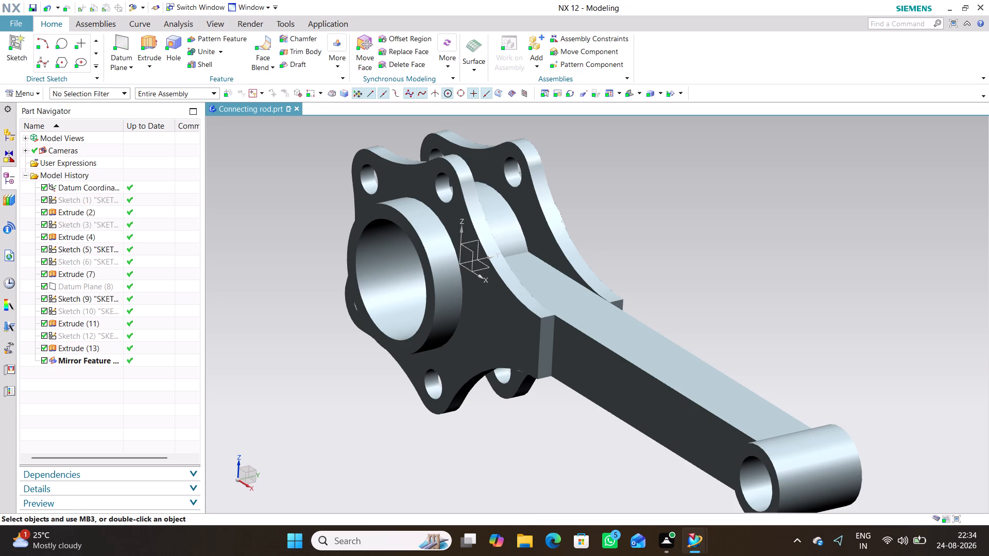
Apply a circular 78 mm Edge Blend to the two vertical edges where both flange ends meet the shank sides.
middle_click_drag(503, 448, 515, 442)
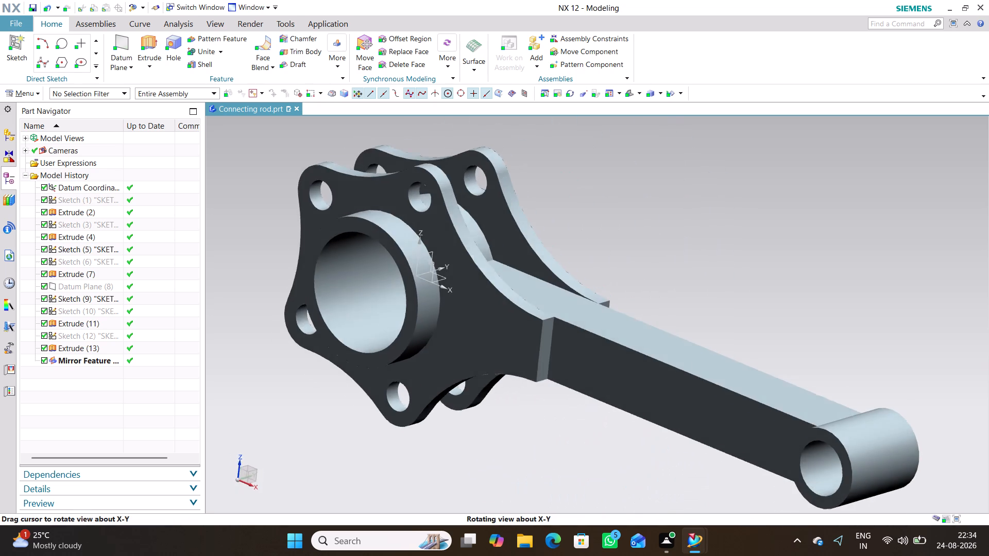
middle_click_drag(515, 442, 498, 443)
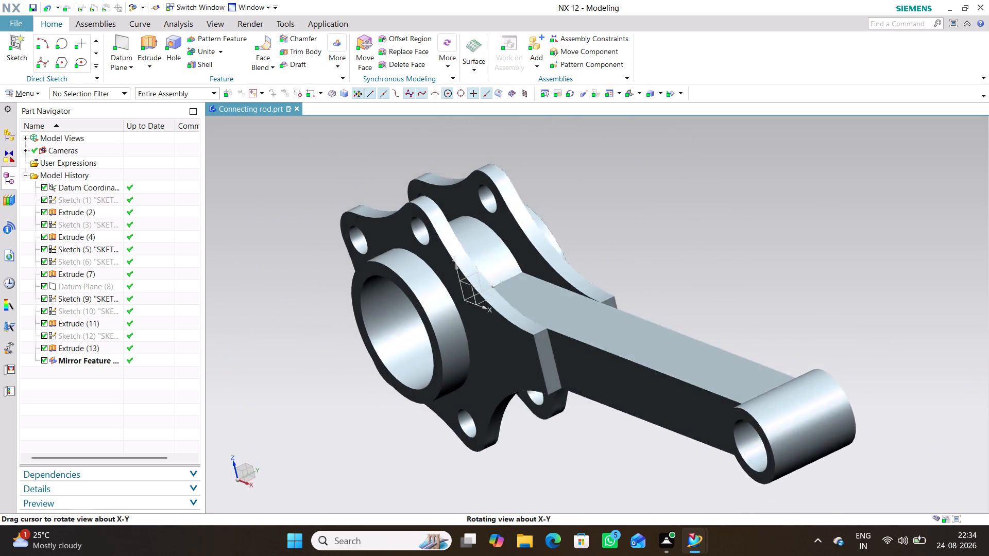
middle_click_drag(498, 443, 486, 447)
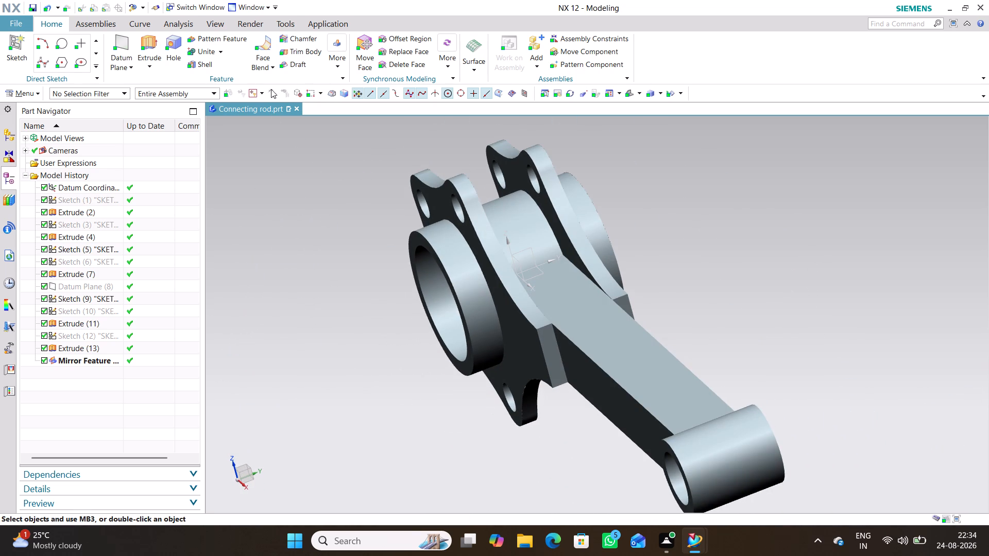
left_click(271, 64)
left_click(275, 83)
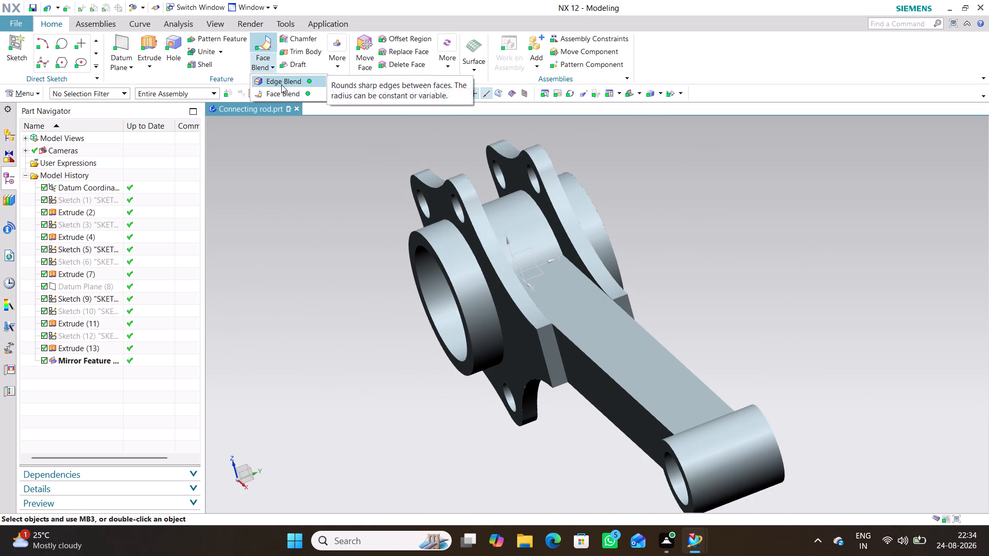
left_click(558, 345)
middle_click_drag(406, 432, 455, 421)
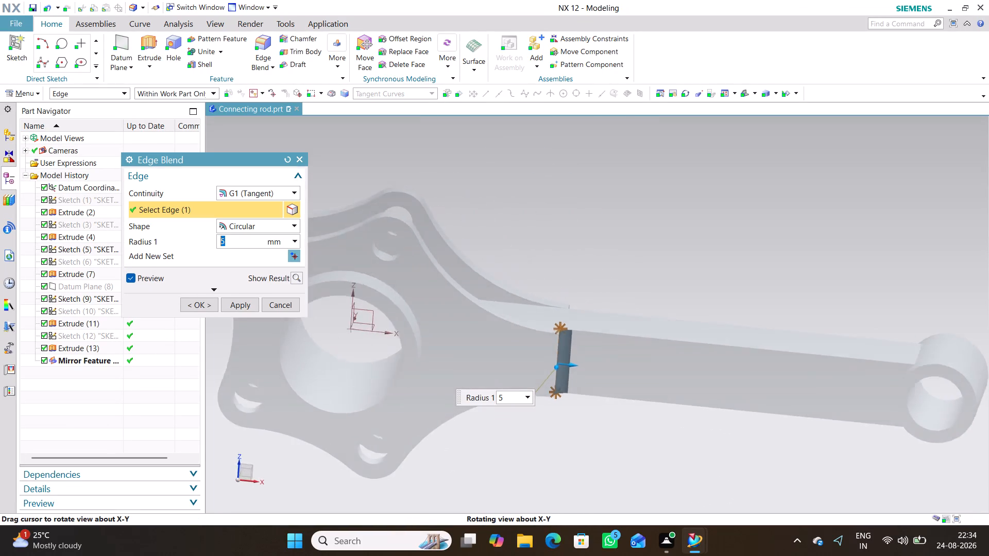
middle_click_drag(455, 421, 381, 460)
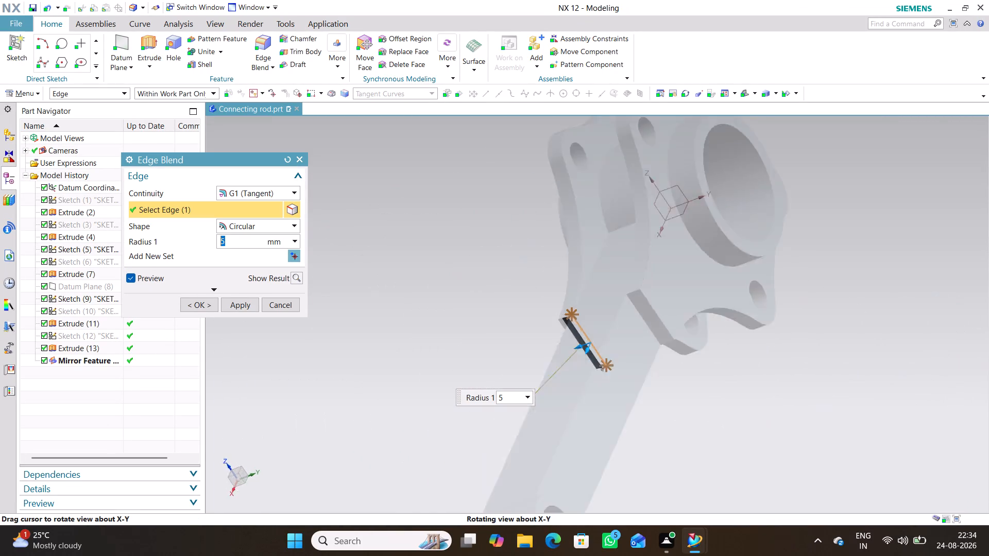
middle_click_drag(381, 460, 407, 457)
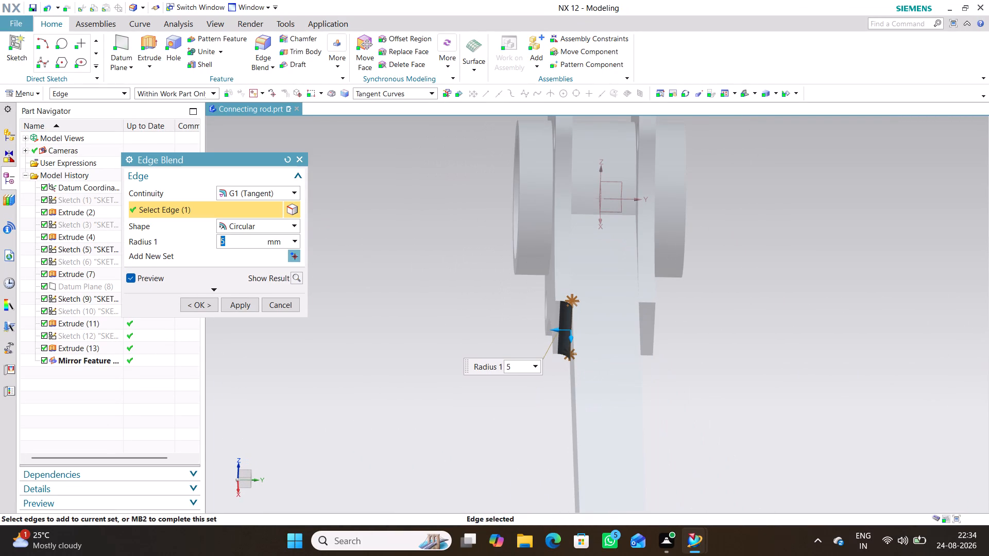
middle_click_drag(646, 448, 606, 450)
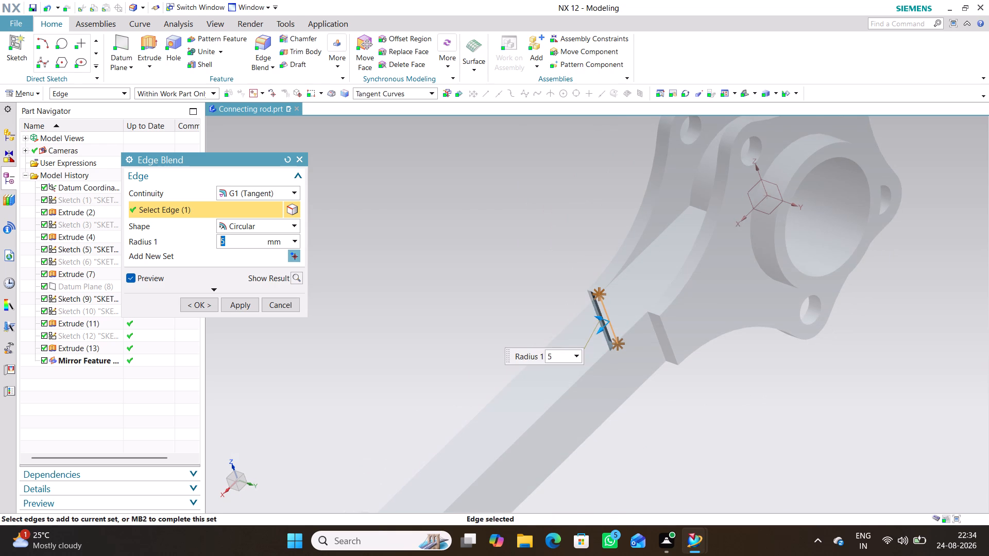
left_click(653, 334)
middle_click_drag(415, 391, 445, 384)
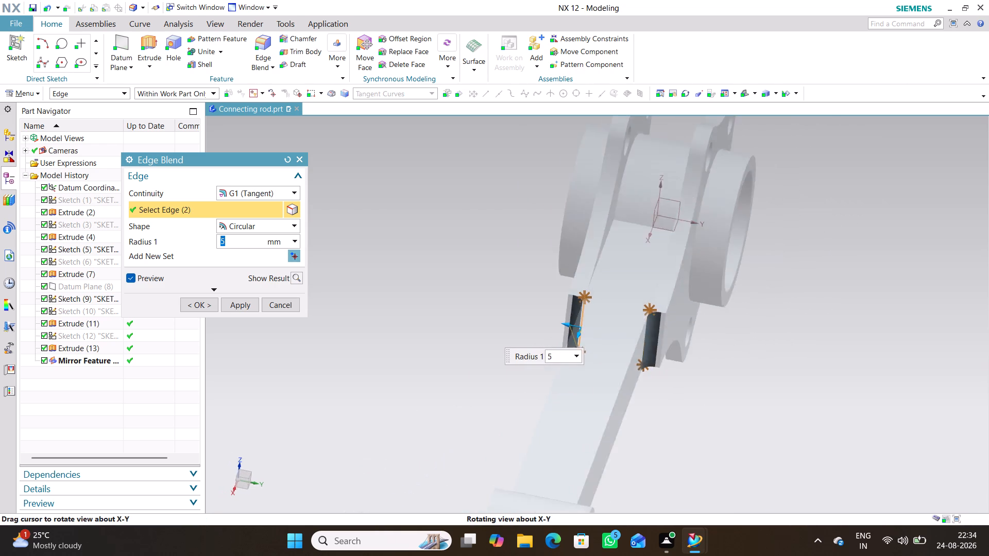
middle_click_drag(445, 384, 456, 390)
type("78")
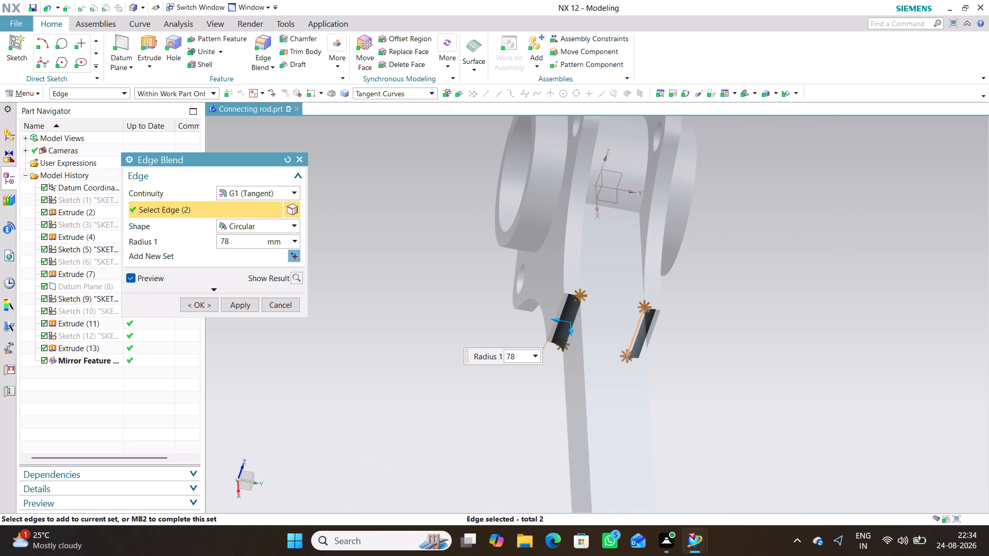
left_click(245, 307)
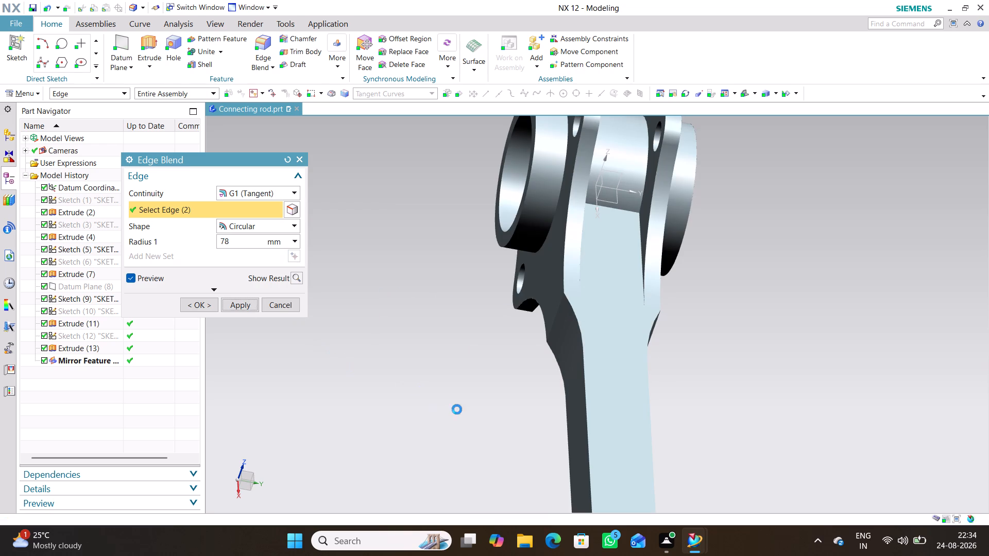
middle_click_drag(457, 409, 480, 419)
left_click(284, 307)
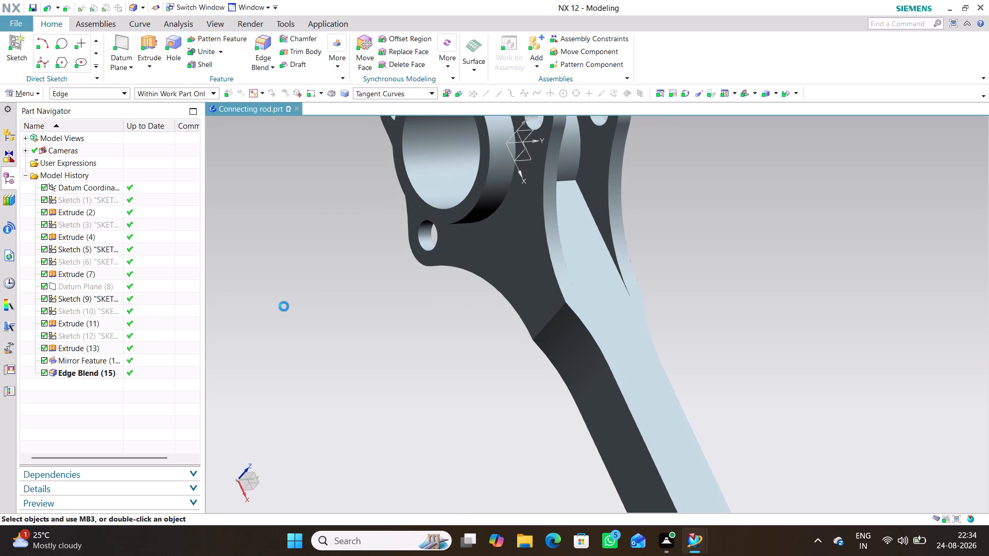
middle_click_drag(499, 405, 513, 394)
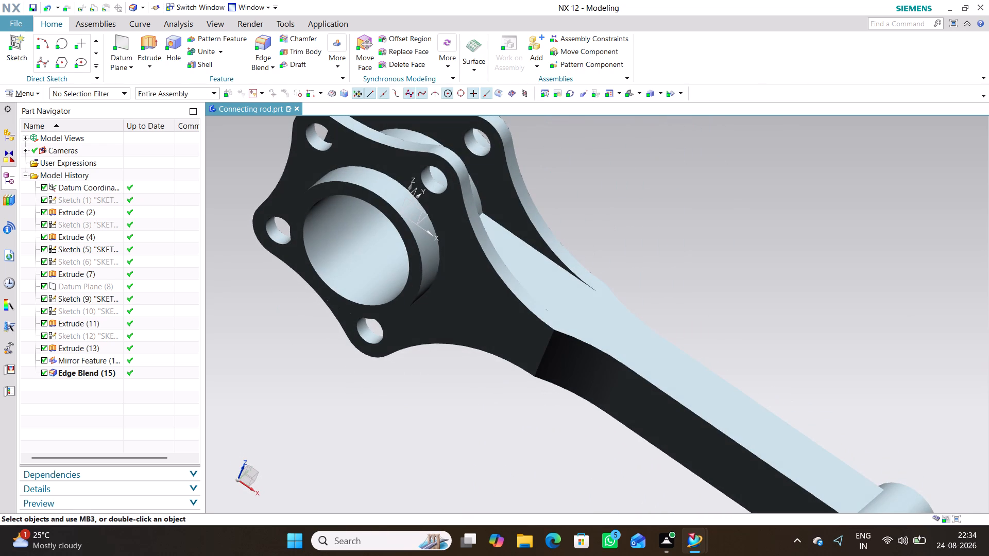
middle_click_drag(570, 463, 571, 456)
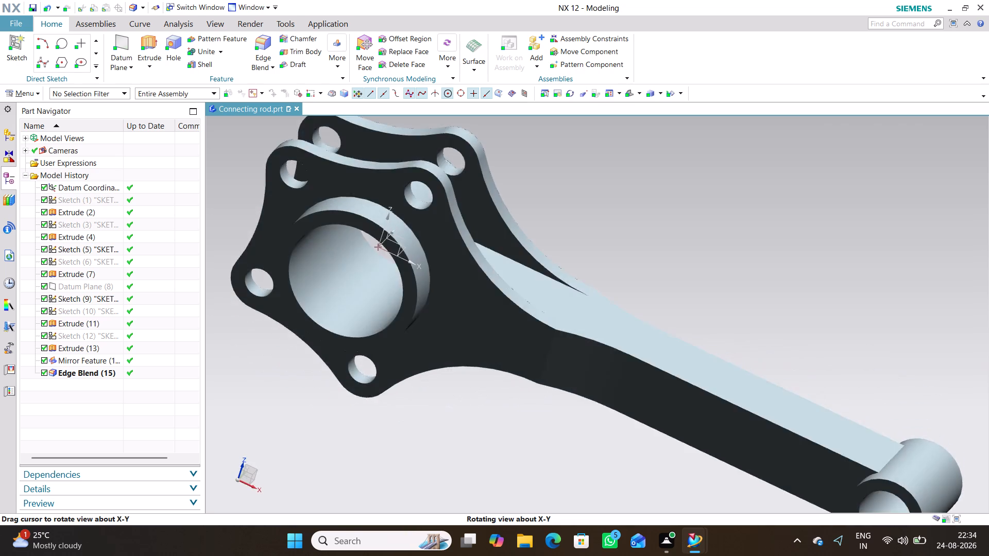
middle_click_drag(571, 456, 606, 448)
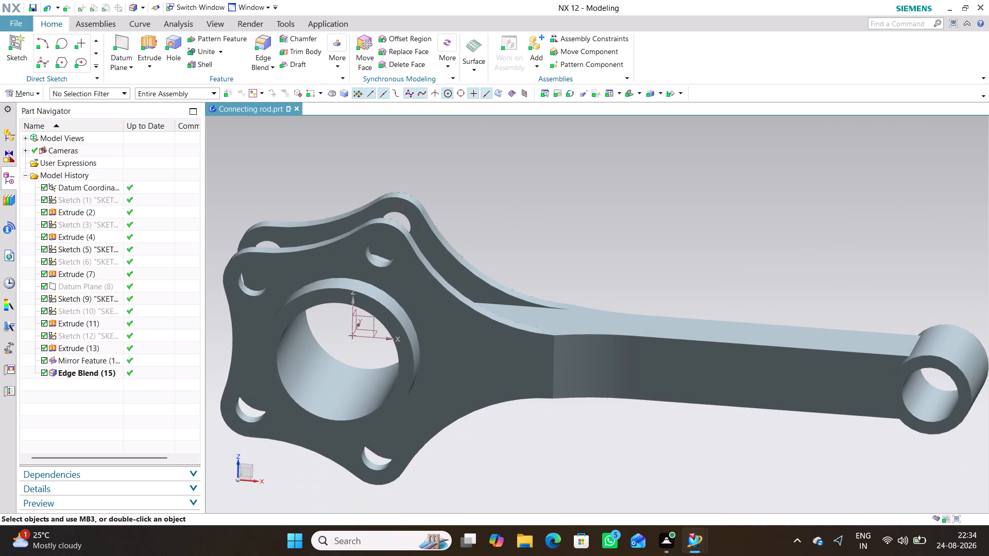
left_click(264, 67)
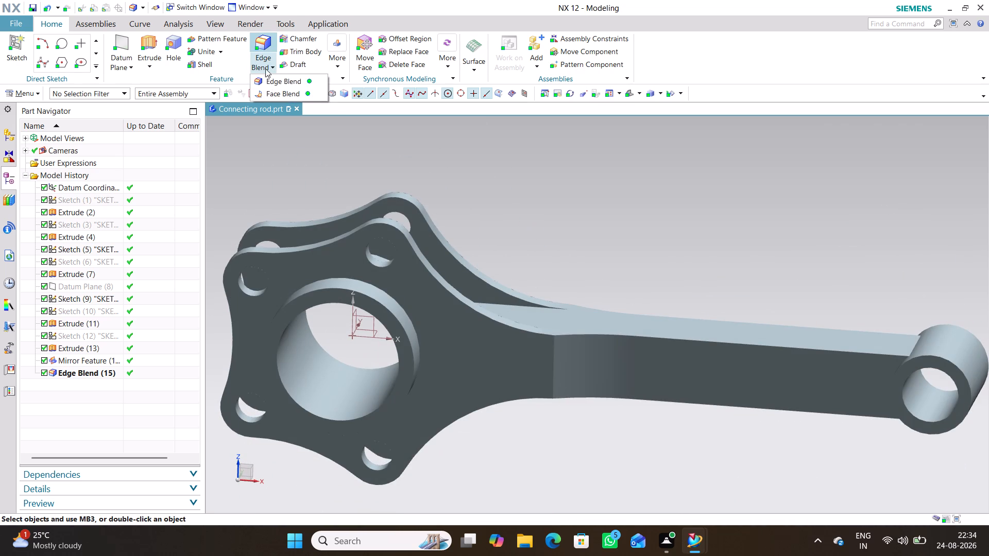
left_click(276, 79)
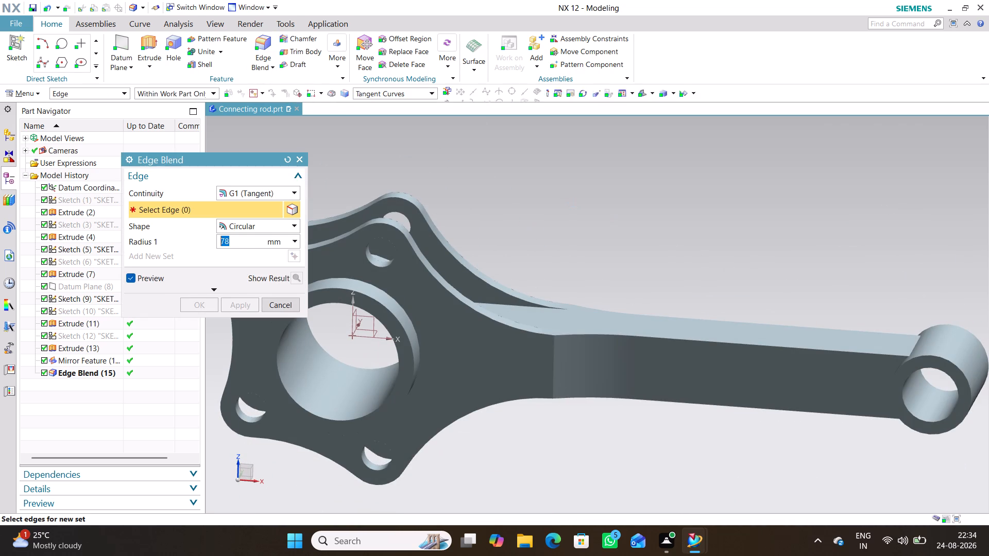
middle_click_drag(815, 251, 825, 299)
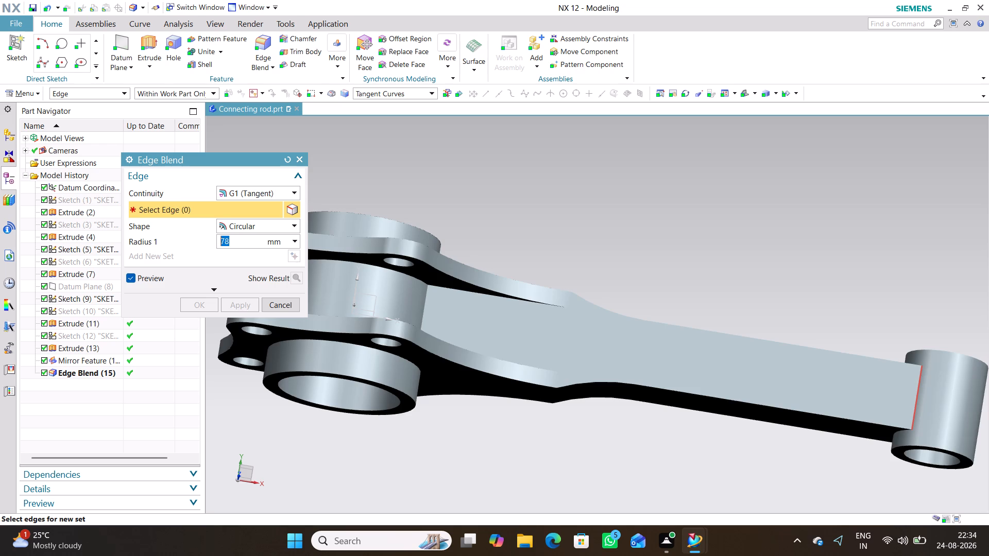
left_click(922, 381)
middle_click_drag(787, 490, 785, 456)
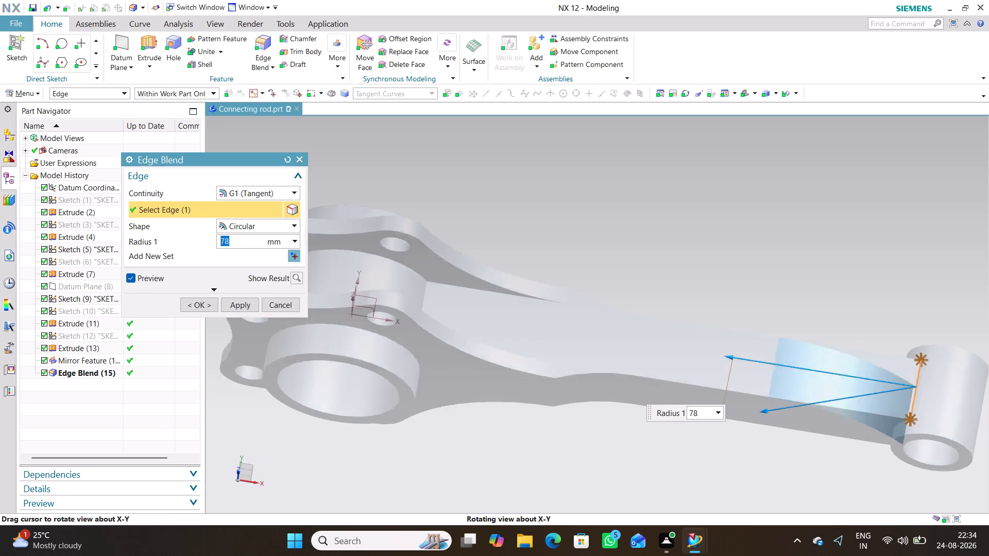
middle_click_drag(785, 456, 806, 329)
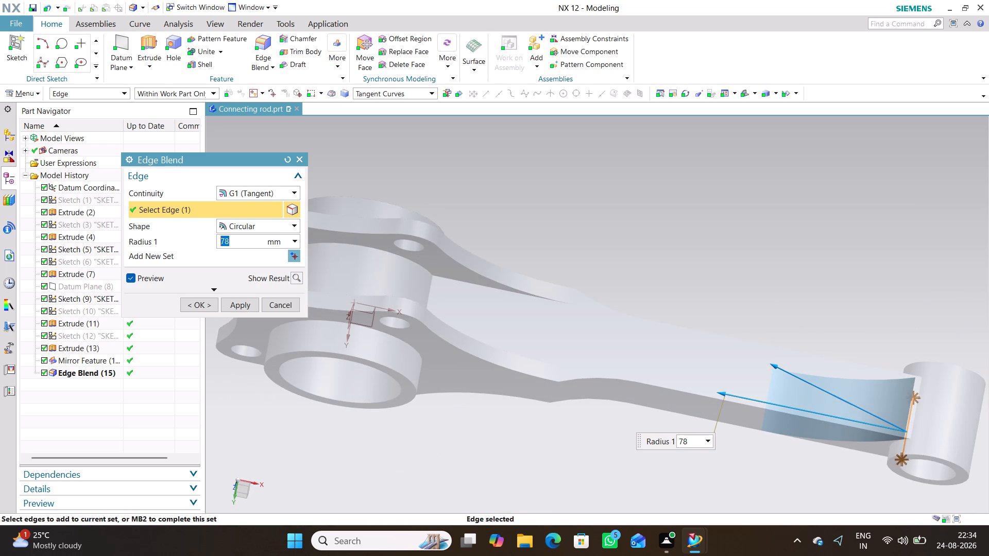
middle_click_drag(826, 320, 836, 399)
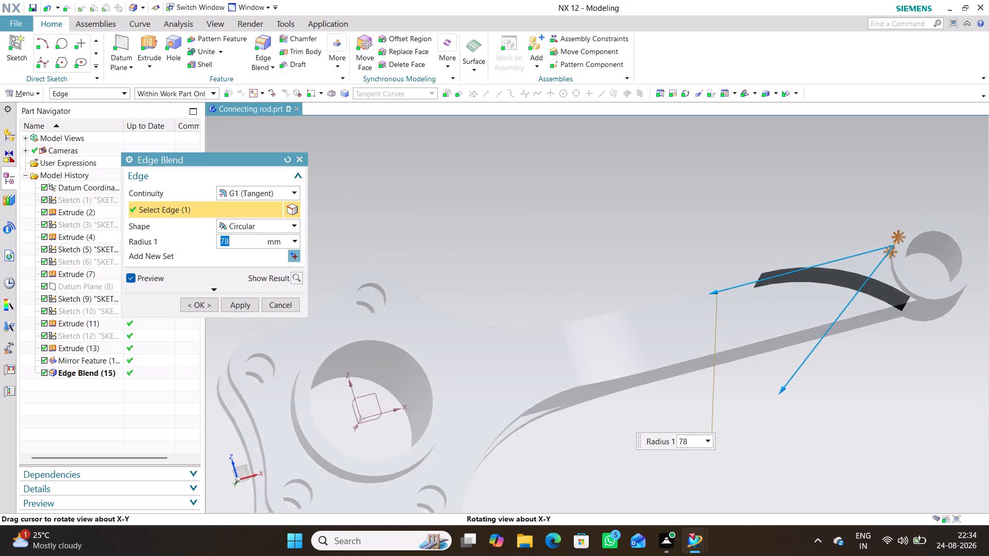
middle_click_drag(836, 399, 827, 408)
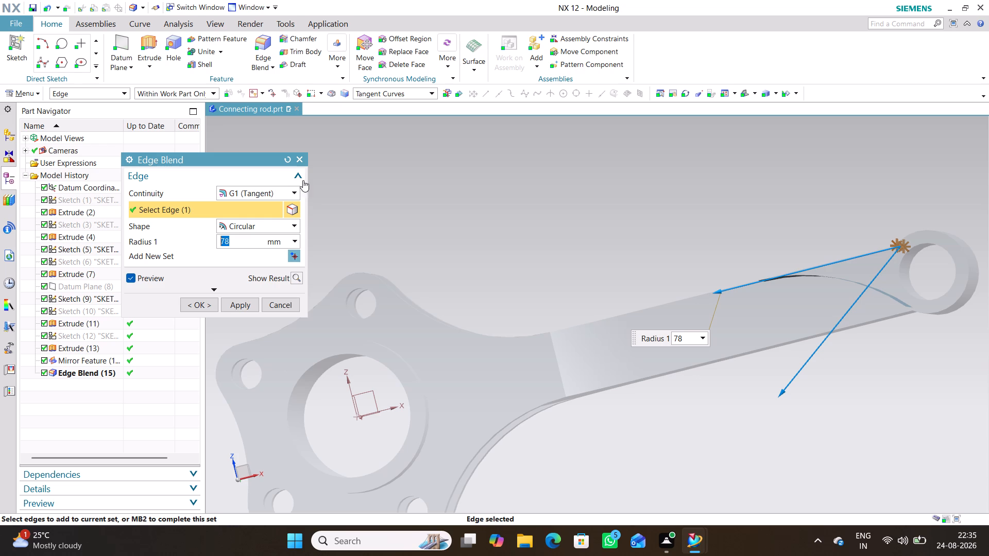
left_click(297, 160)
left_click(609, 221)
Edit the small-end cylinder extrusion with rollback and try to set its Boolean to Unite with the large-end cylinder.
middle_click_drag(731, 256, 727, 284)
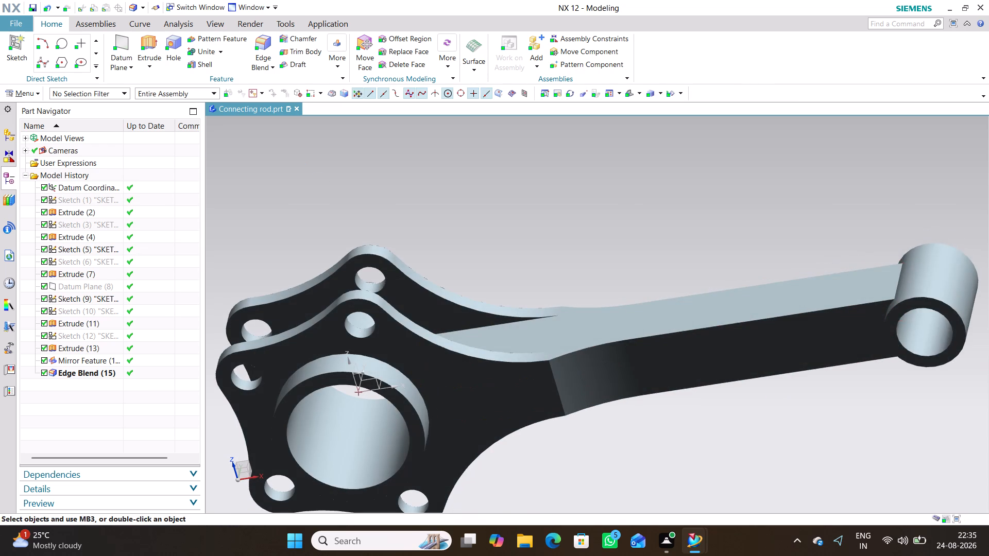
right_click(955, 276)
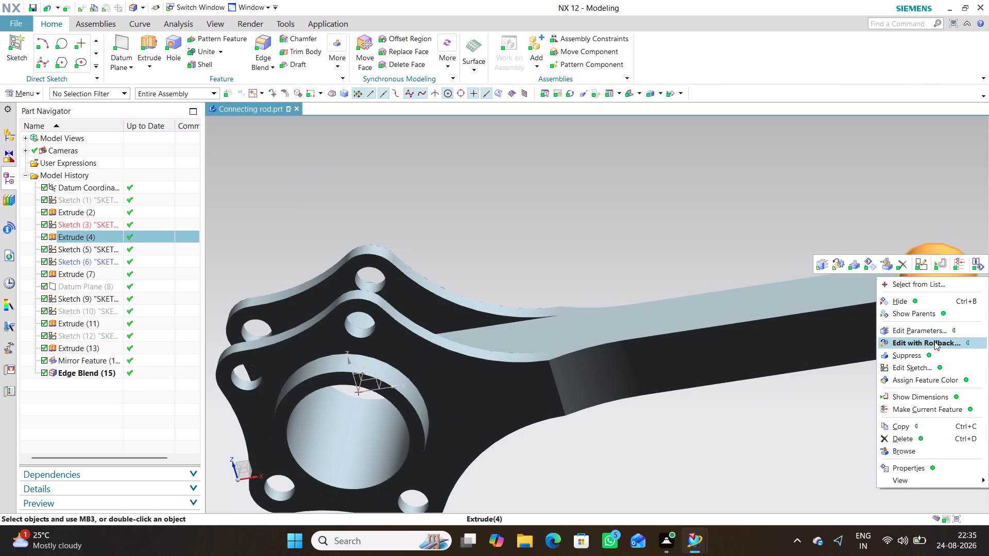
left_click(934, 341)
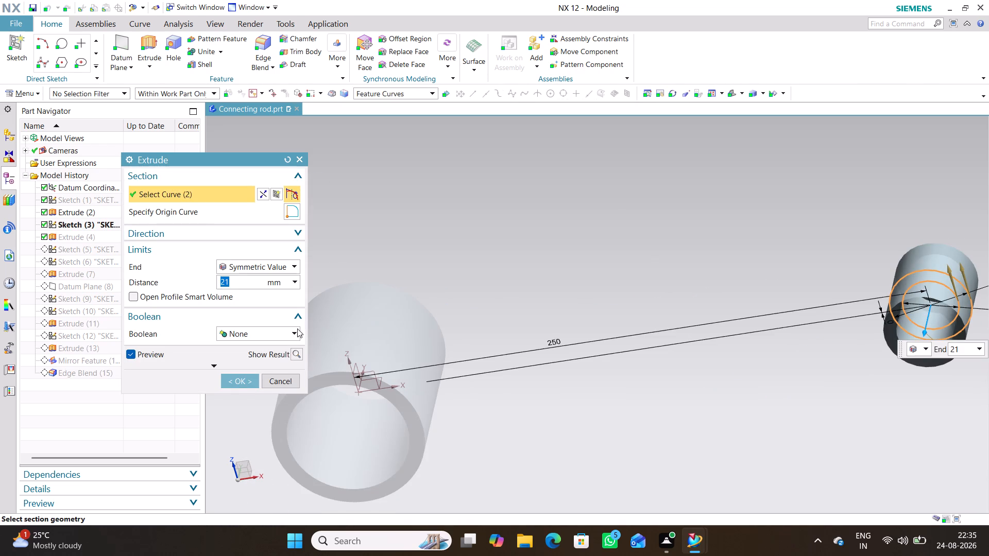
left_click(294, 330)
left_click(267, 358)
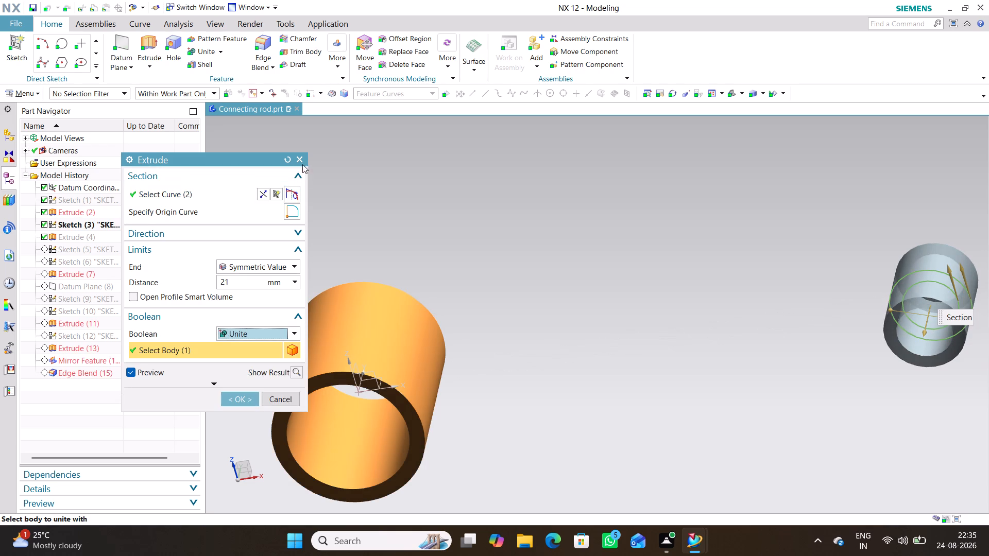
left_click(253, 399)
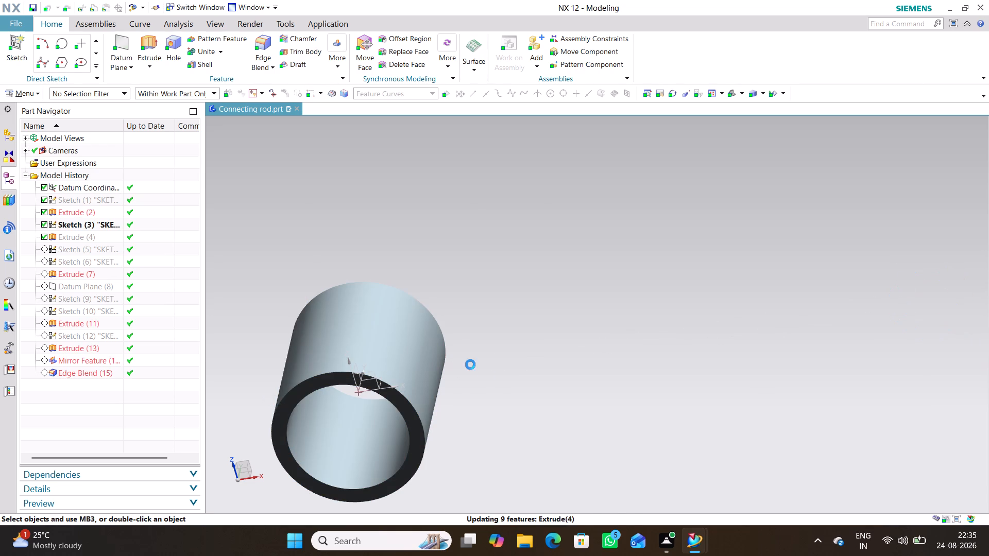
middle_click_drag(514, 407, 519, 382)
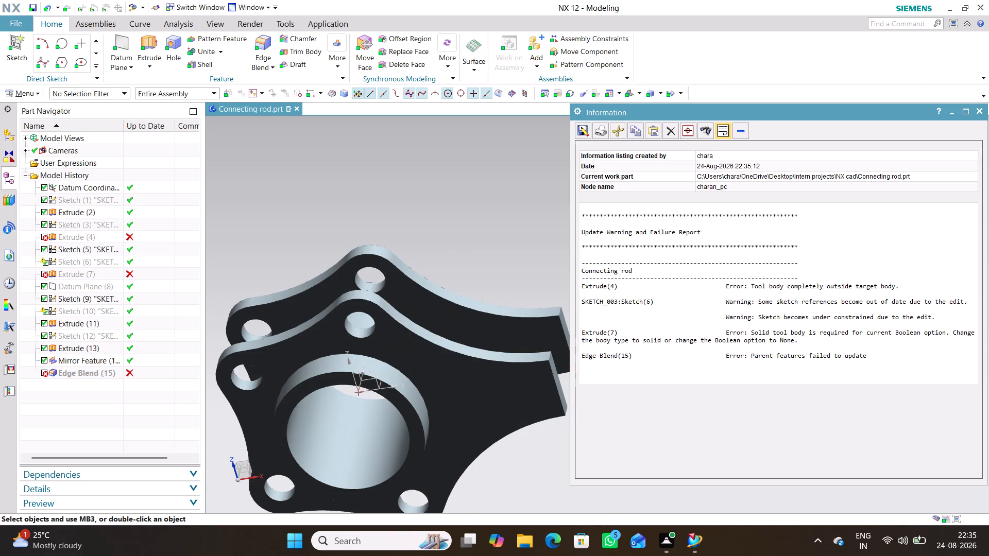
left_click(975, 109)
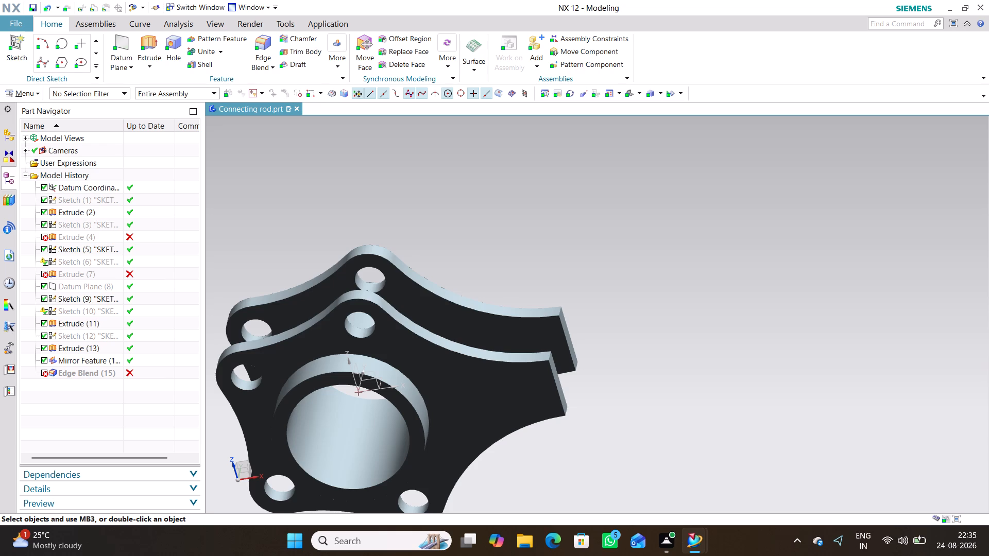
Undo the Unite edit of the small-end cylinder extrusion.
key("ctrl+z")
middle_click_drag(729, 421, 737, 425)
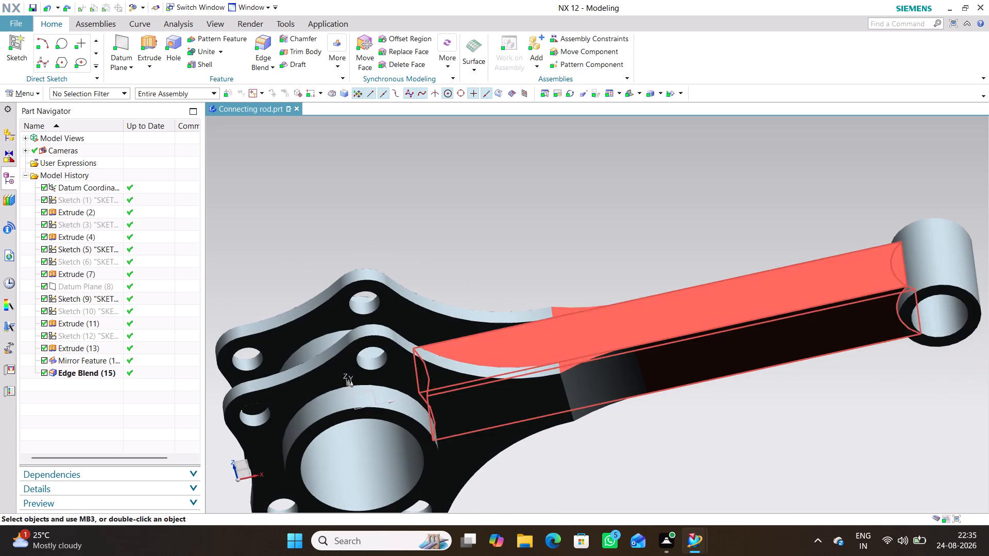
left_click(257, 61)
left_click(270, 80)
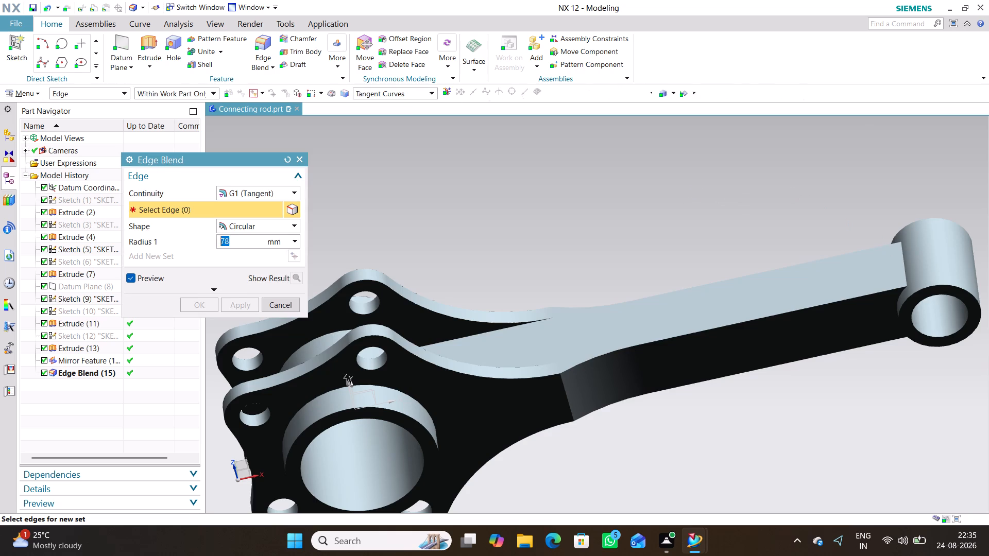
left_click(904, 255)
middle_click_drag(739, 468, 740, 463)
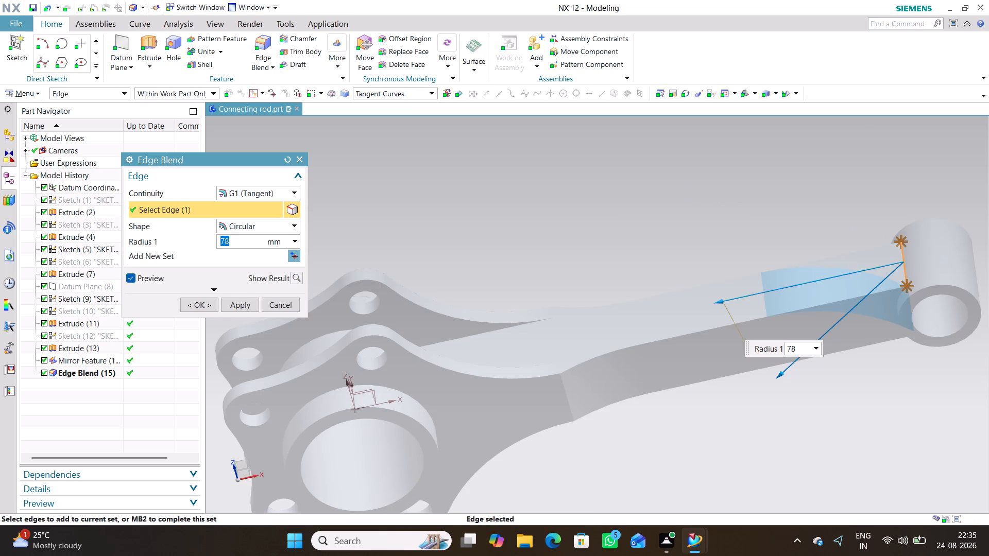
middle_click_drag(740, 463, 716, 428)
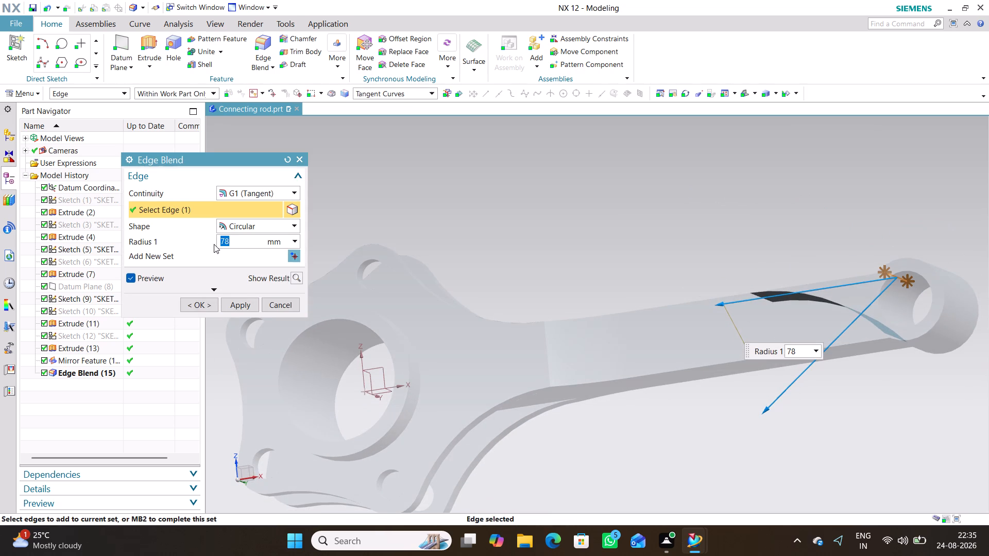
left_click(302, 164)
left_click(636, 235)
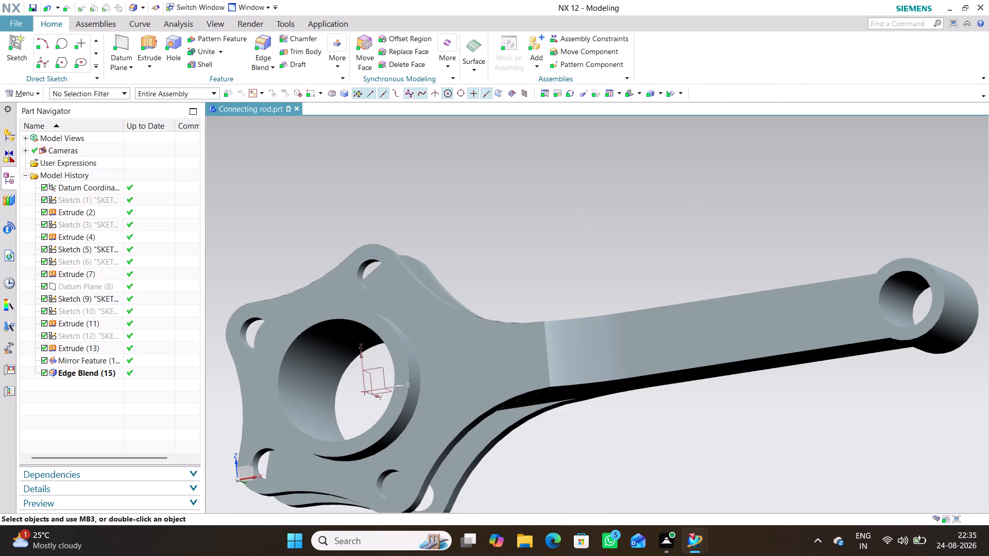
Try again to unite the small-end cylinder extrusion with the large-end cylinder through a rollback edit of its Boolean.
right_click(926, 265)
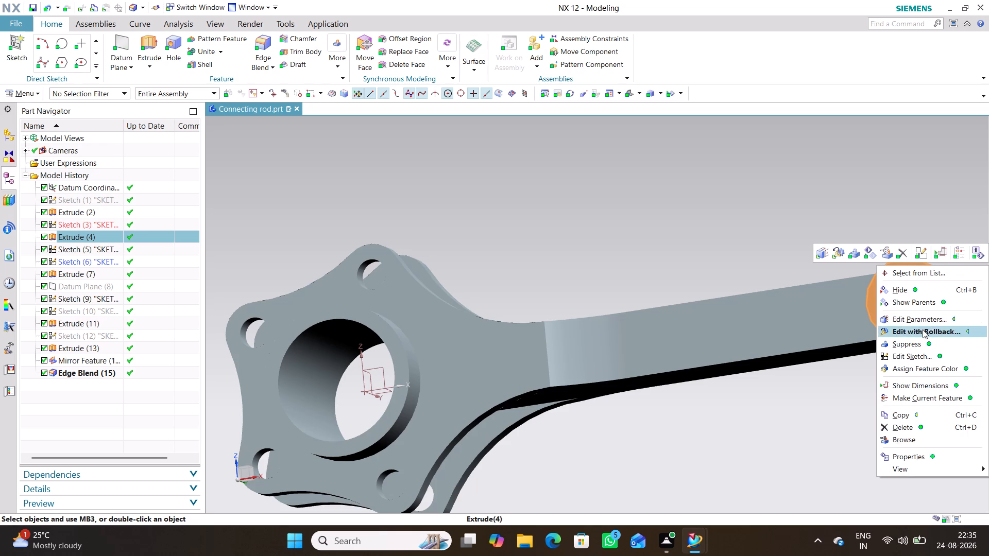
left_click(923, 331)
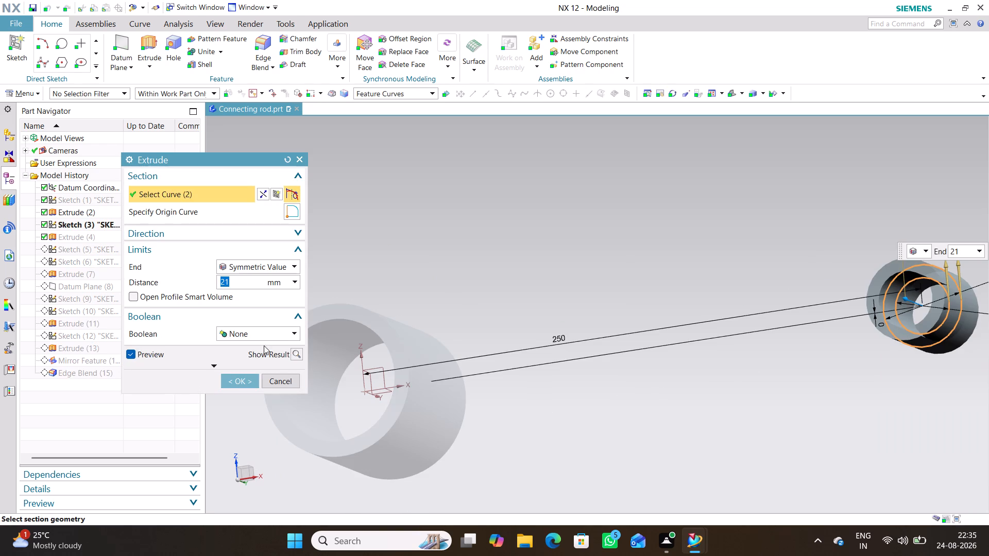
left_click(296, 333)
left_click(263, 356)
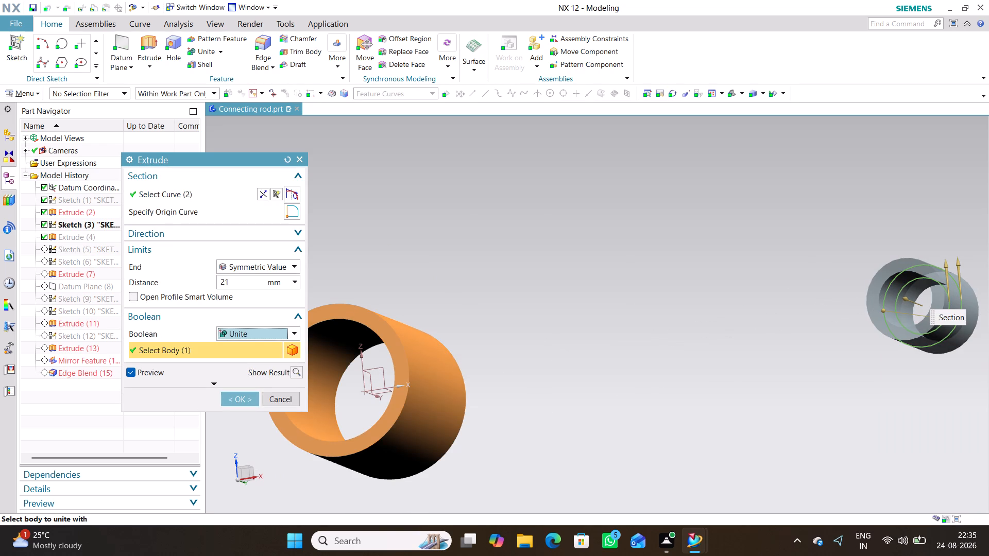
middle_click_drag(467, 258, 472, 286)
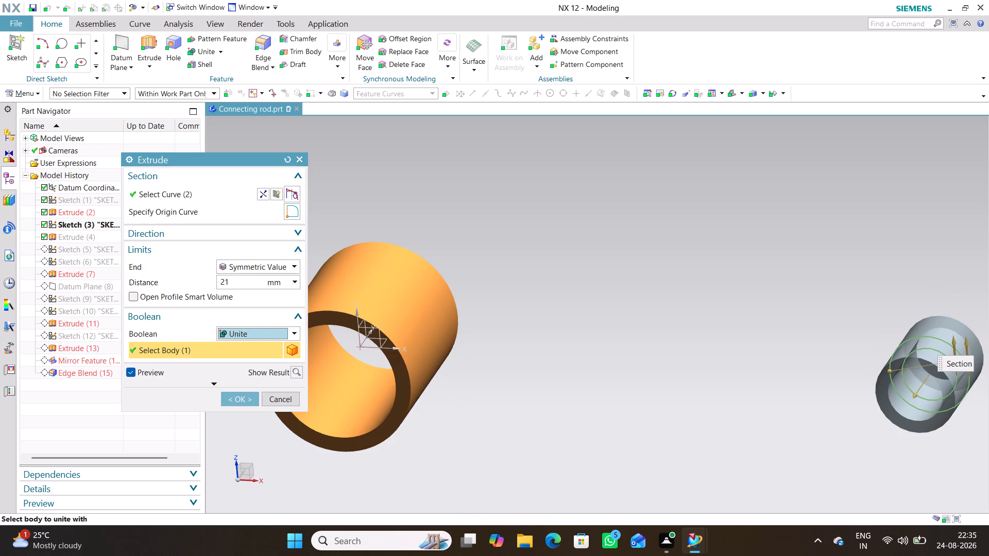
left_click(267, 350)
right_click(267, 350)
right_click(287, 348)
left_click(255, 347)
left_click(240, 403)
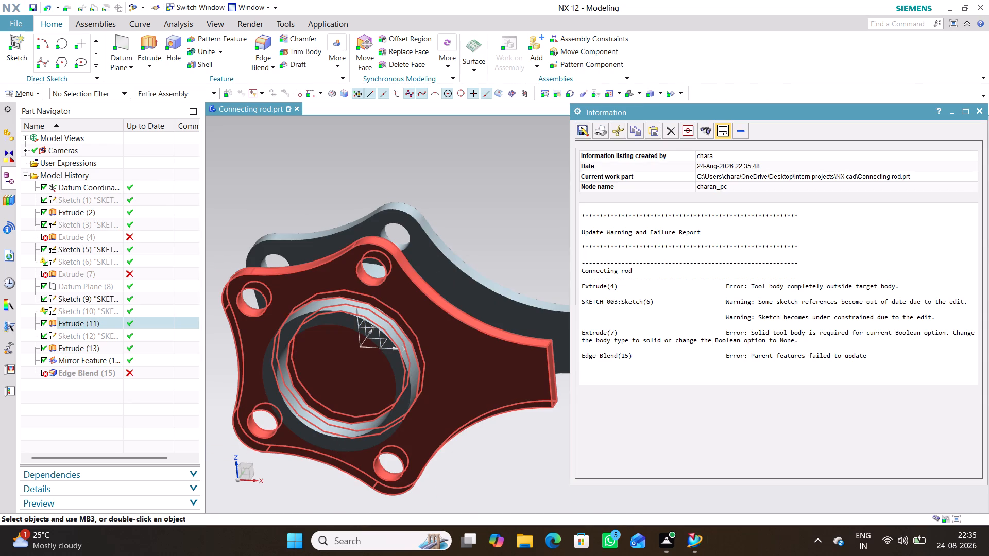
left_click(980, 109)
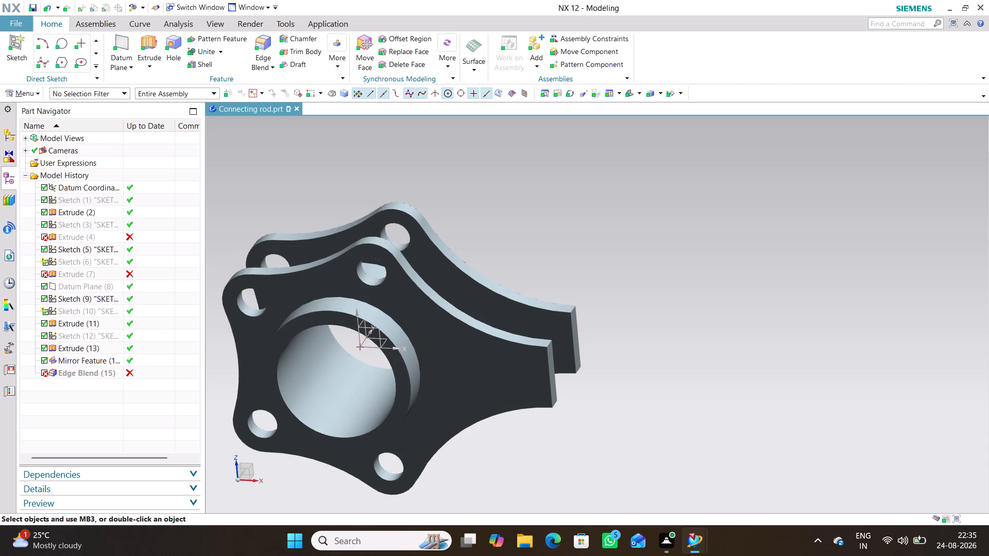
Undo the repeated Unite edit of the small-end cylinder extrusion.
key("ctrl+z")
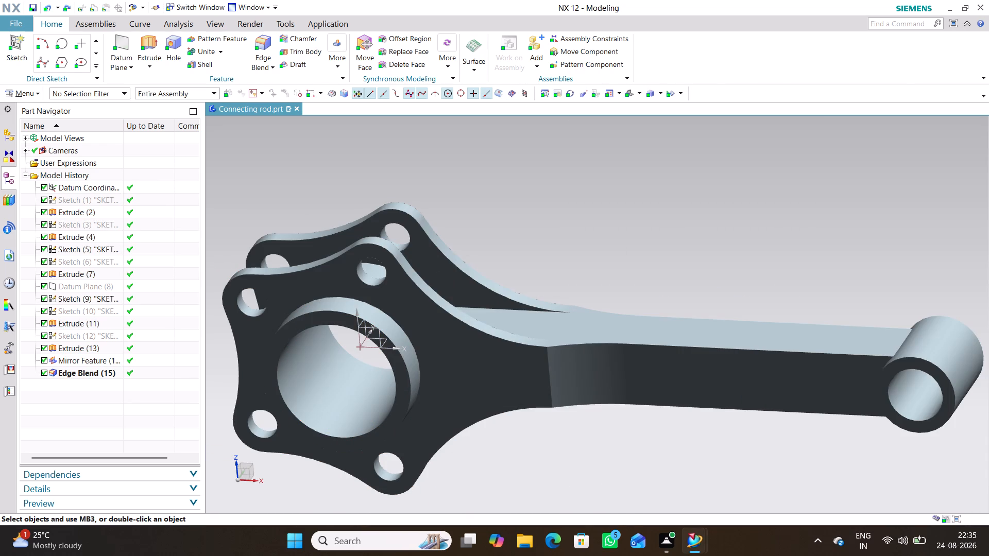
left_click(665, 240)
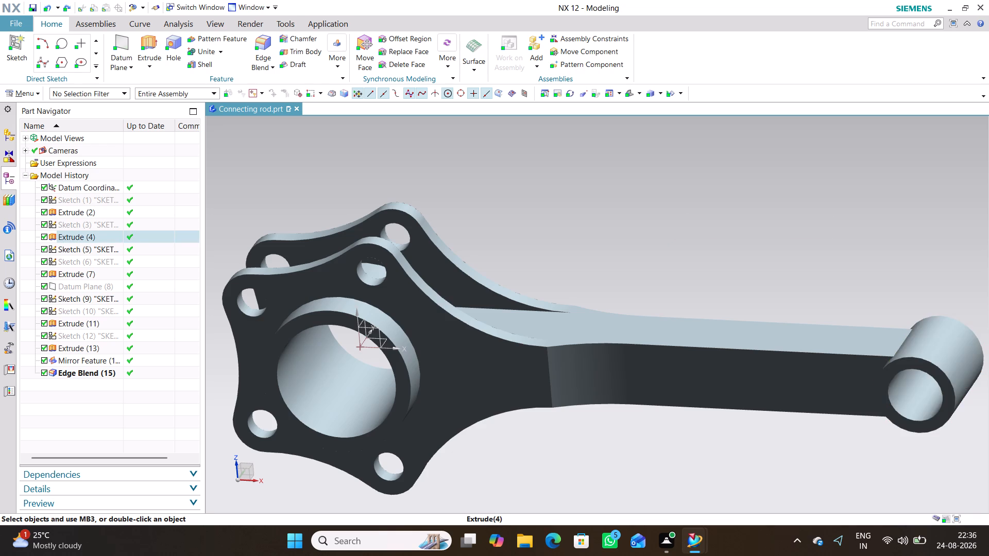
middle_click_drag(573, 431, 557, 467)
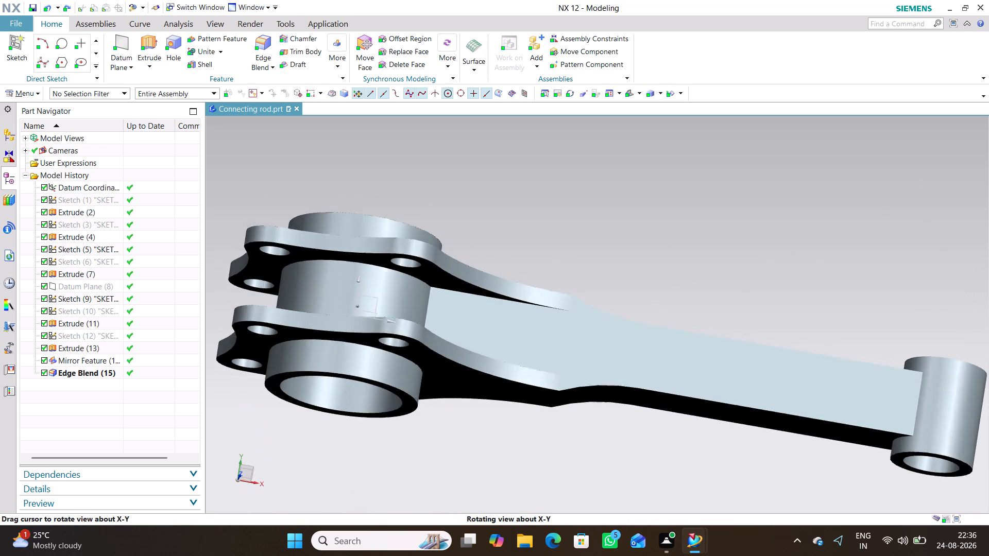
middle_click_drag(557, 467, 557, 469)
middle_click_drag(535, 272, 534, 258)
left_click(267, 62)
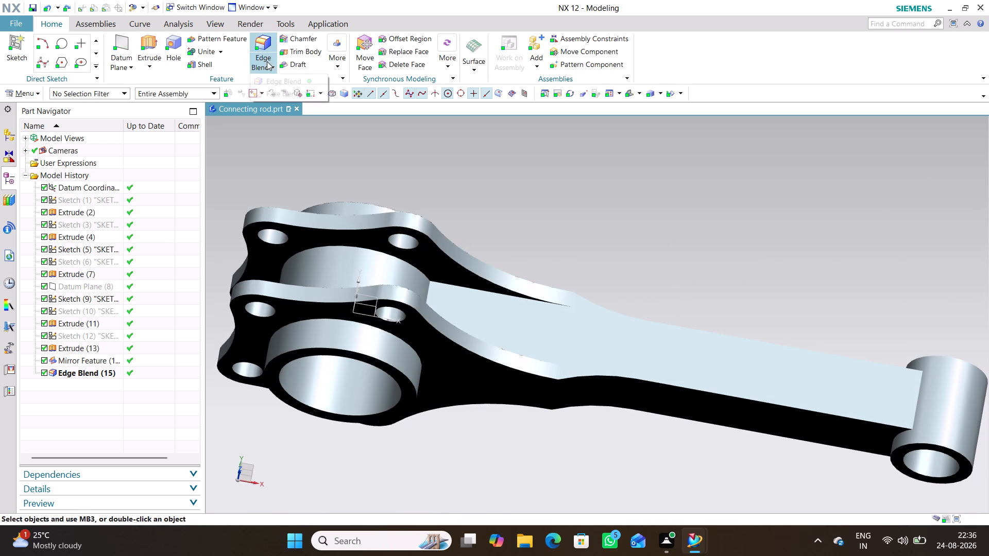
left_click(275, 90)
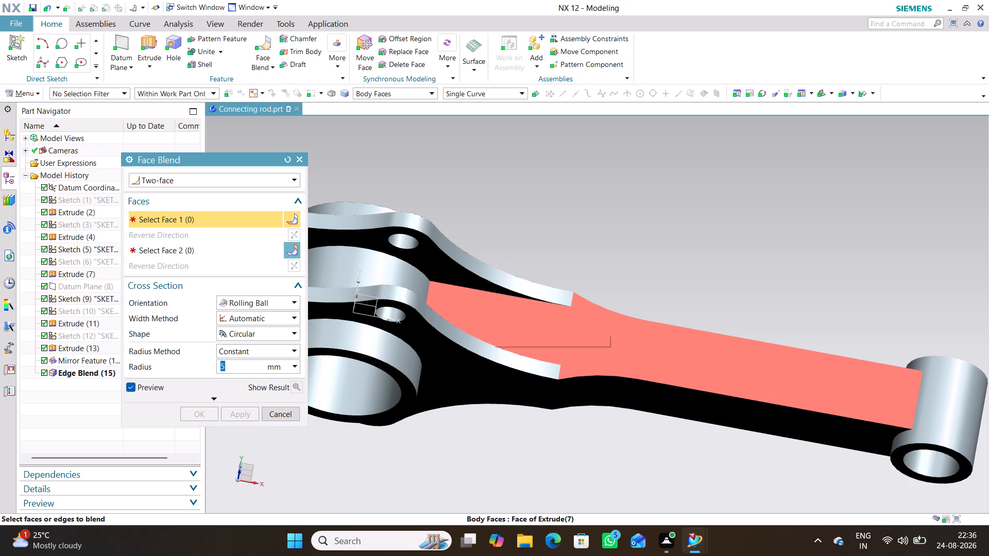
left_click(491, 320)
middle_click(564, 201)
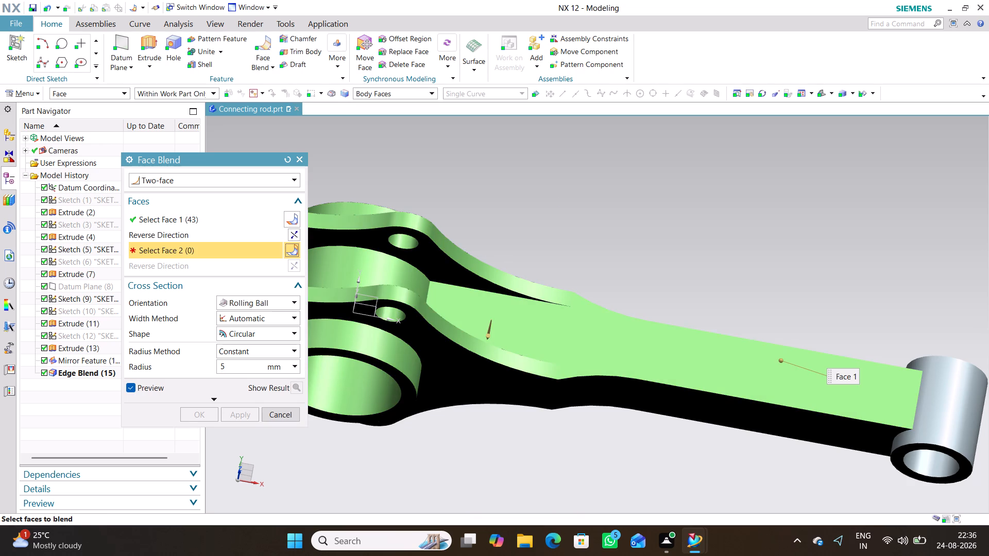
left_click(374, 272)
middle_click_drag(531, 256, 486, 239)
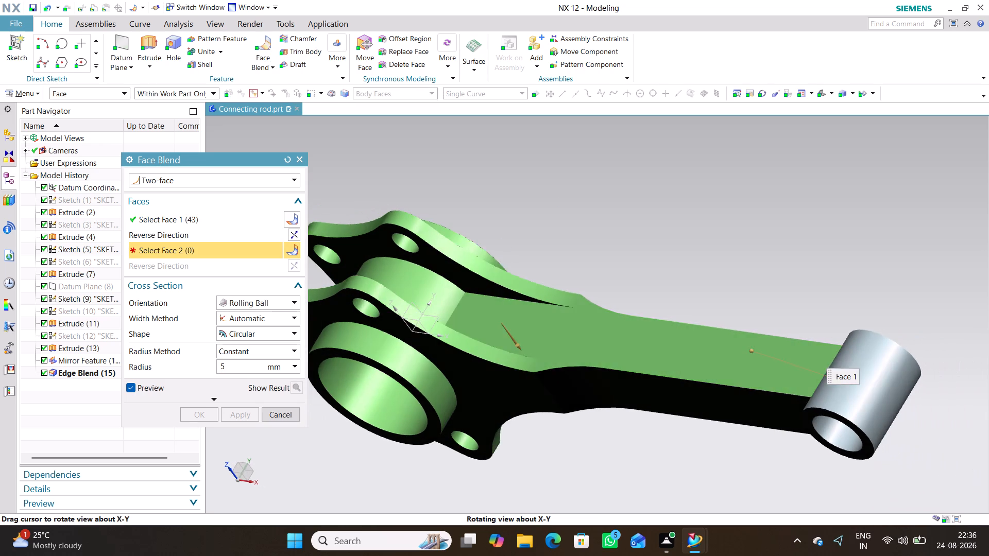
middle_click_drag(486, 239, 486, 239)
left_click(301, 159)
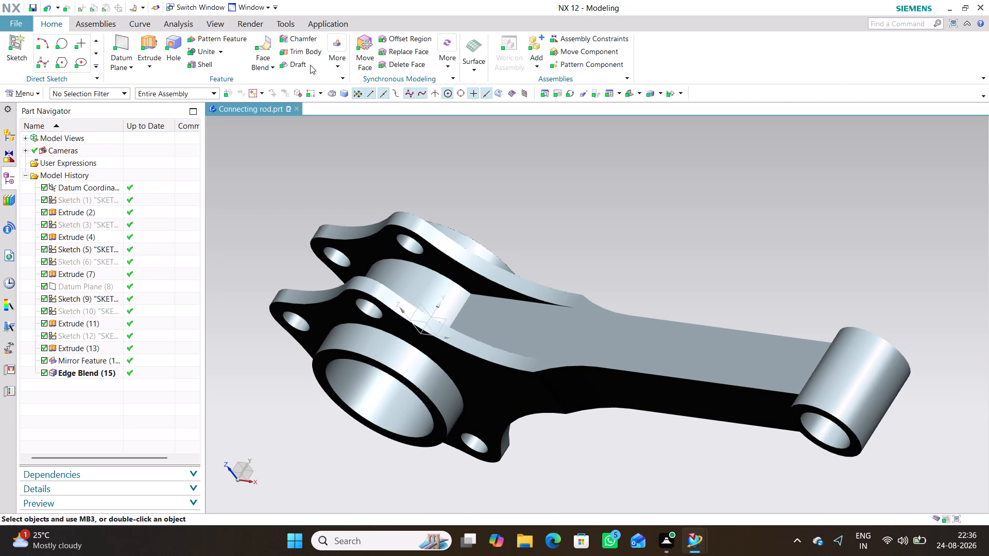
Edge-blend the two edges where the shank meets the large-end cylinder with a 100 mm radius.
left_click(261, 62)
left_click(269, 79)
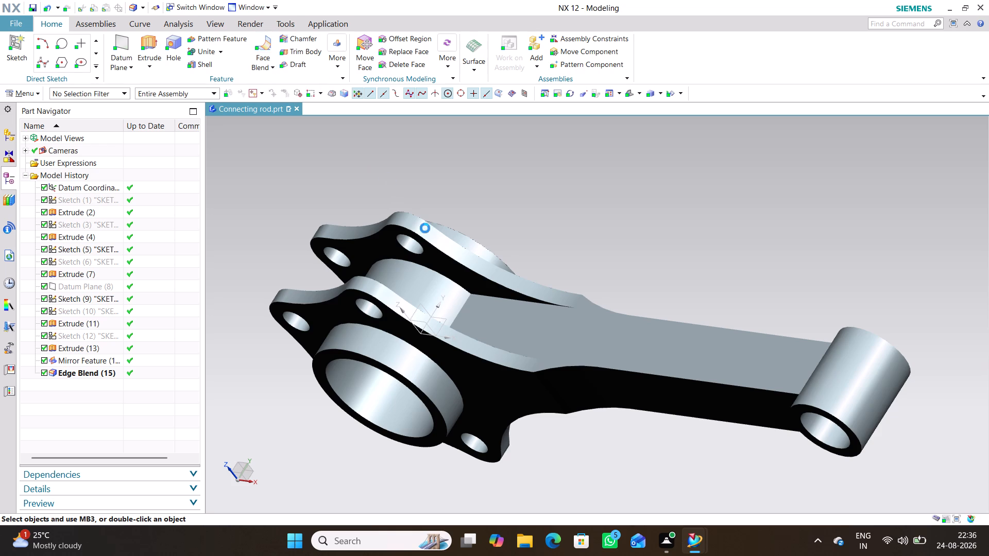
left_click(462, 307)
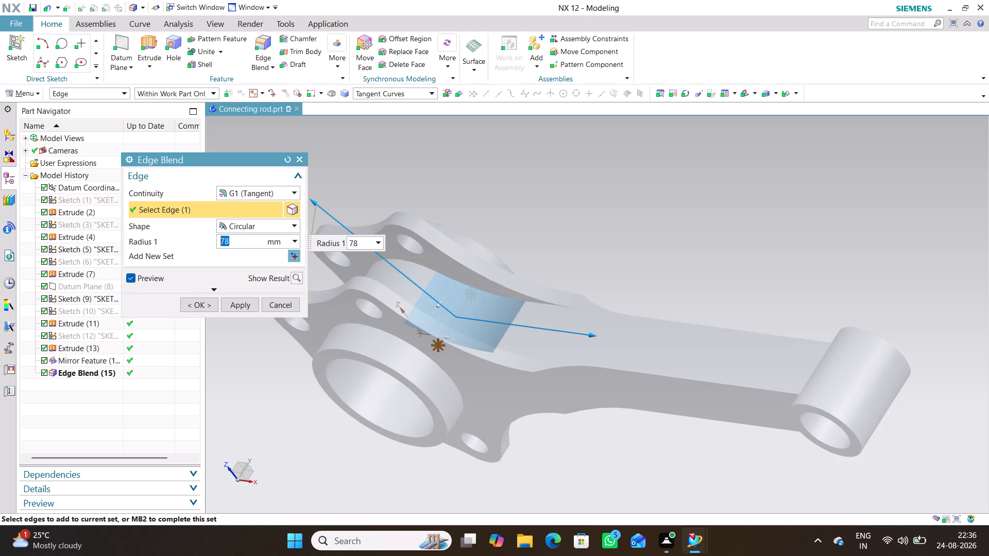
middle_click_drag(516, 239, 551, 217)
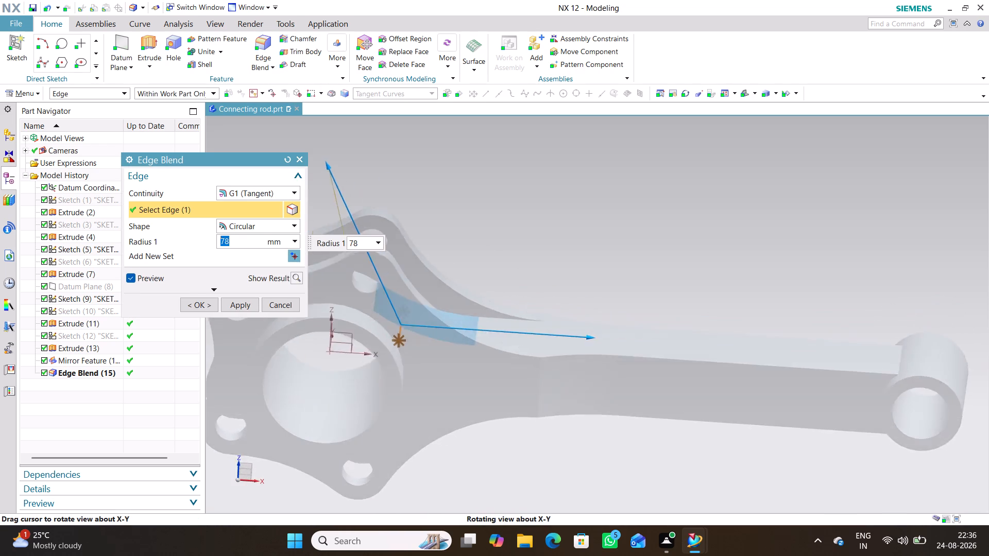
middle_click_drag(551, 217, 537, 221)
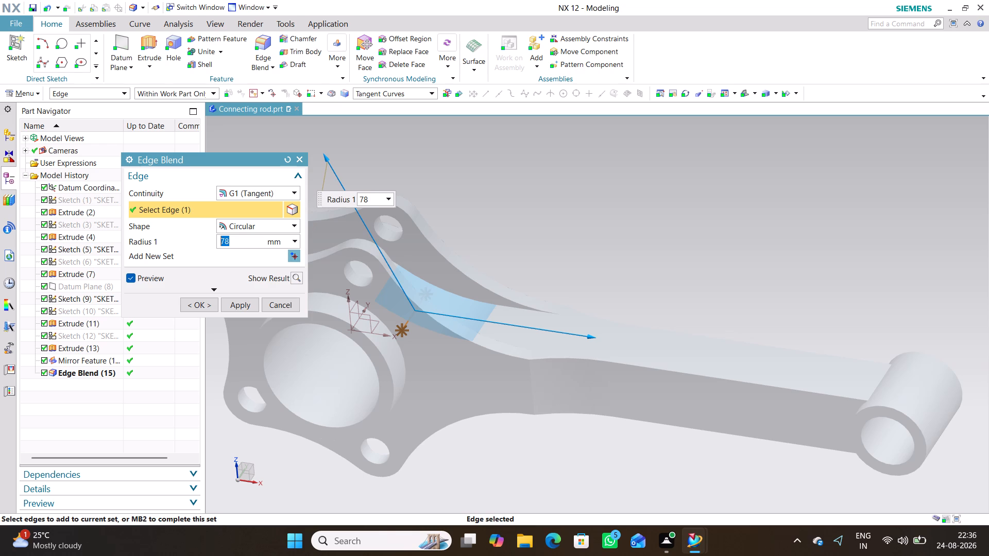
type("100")
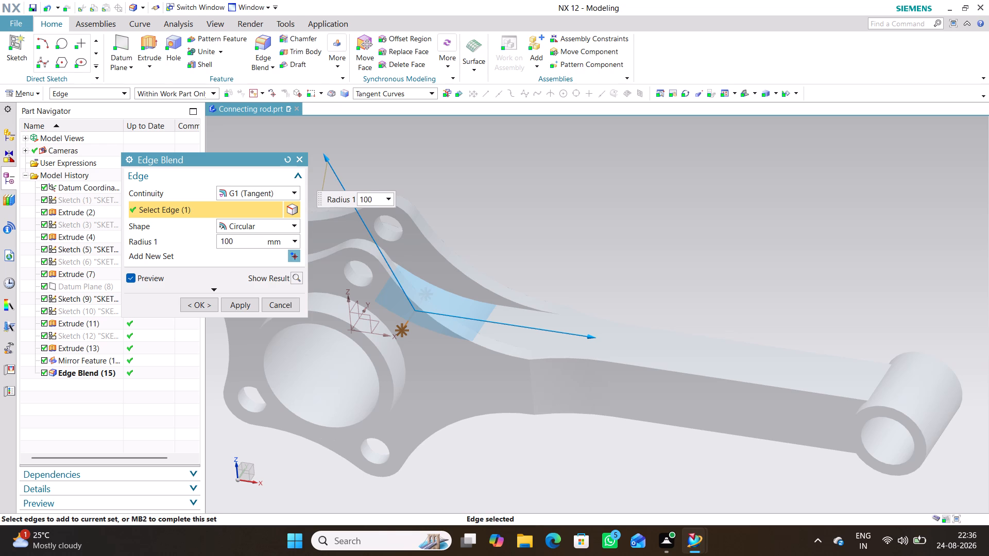
middle_click_drag(493, 453, 495, 323)
middle_click_drag(475, 249, 471, 278)
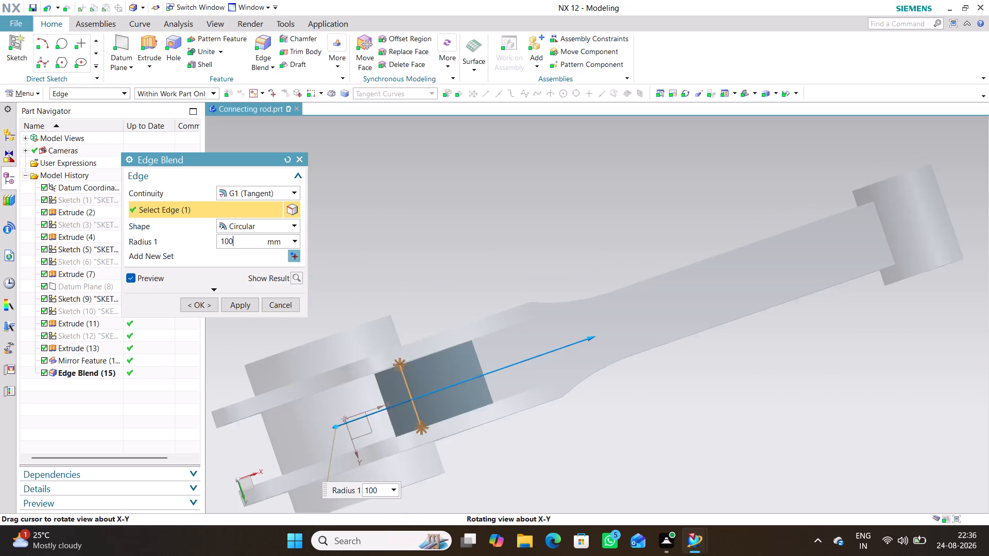
middle_click_drag(471, 278, 471, 281)
middle_click_drag(445, 406, 403, 375)
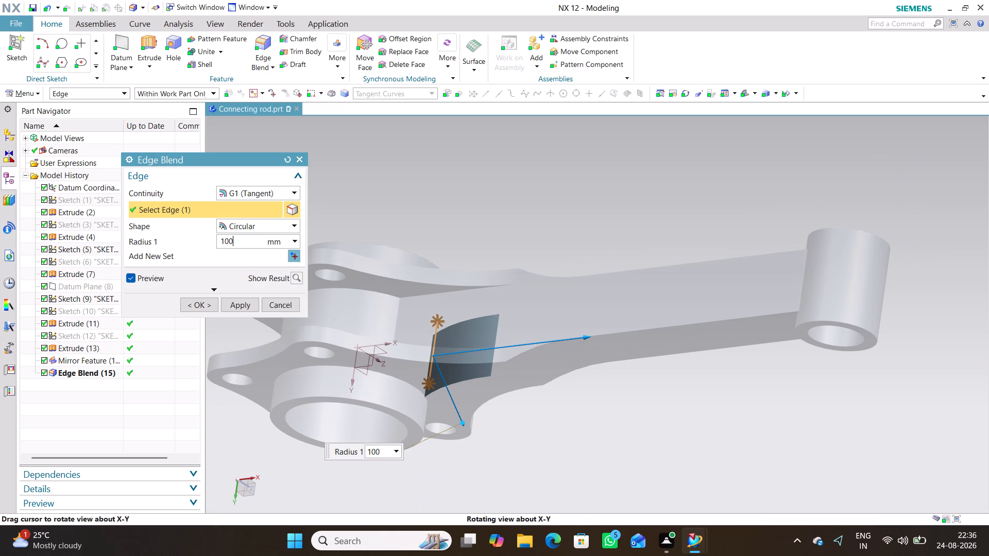
left_click(400, 309)
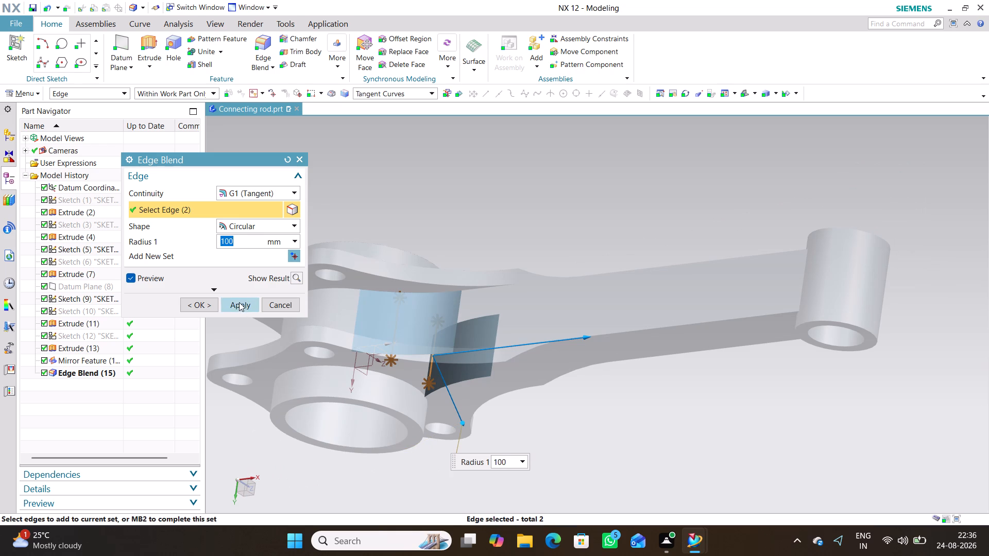
left_click(238, 301)
left_click(198, 309)
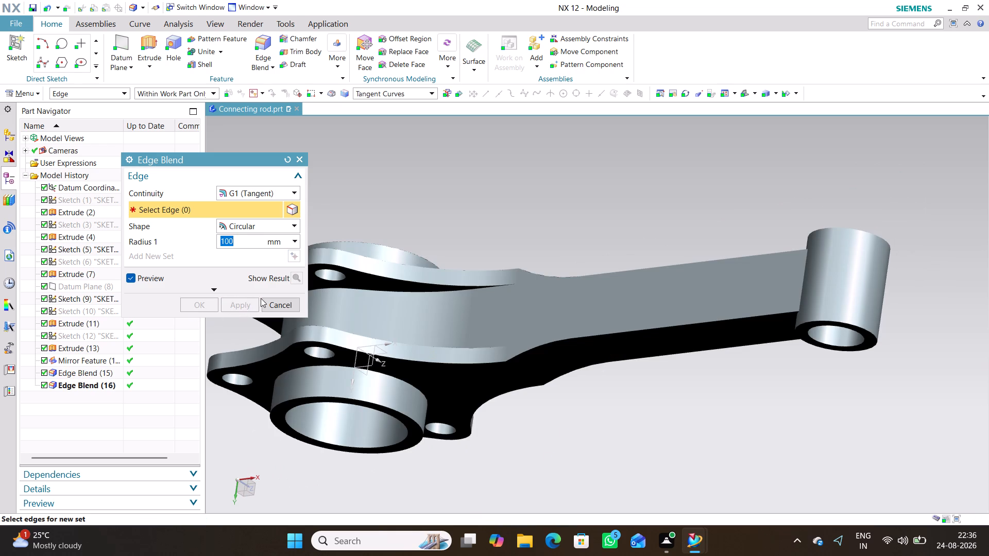
left_click(281, 305)
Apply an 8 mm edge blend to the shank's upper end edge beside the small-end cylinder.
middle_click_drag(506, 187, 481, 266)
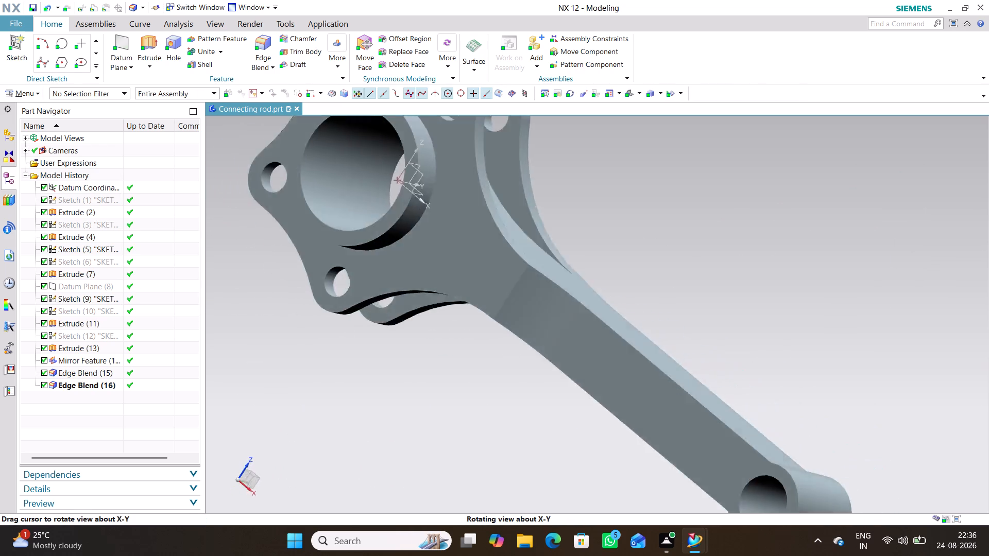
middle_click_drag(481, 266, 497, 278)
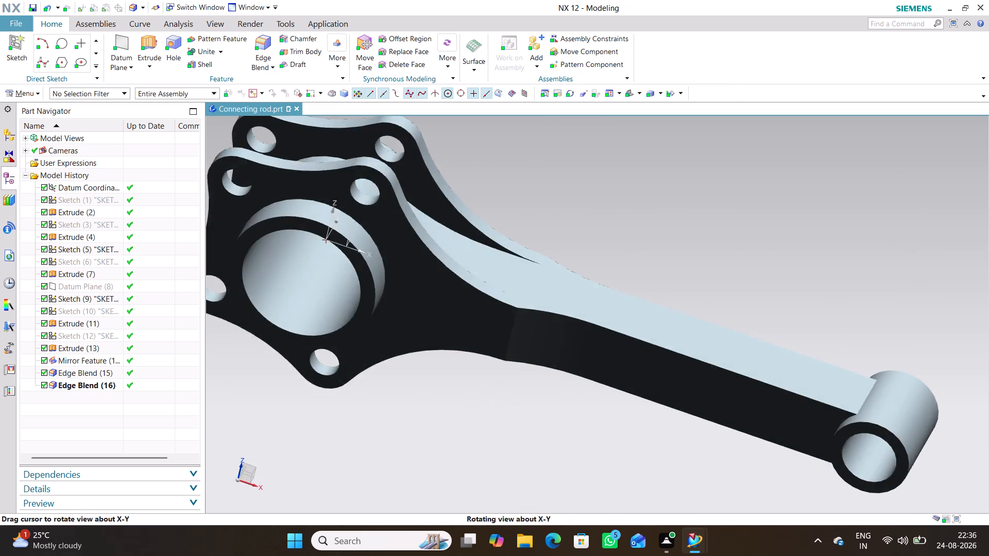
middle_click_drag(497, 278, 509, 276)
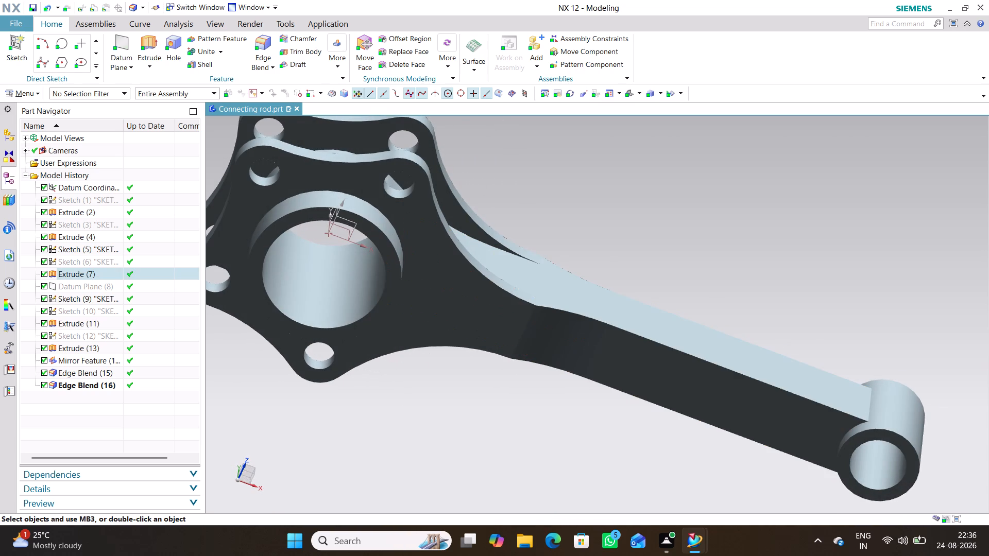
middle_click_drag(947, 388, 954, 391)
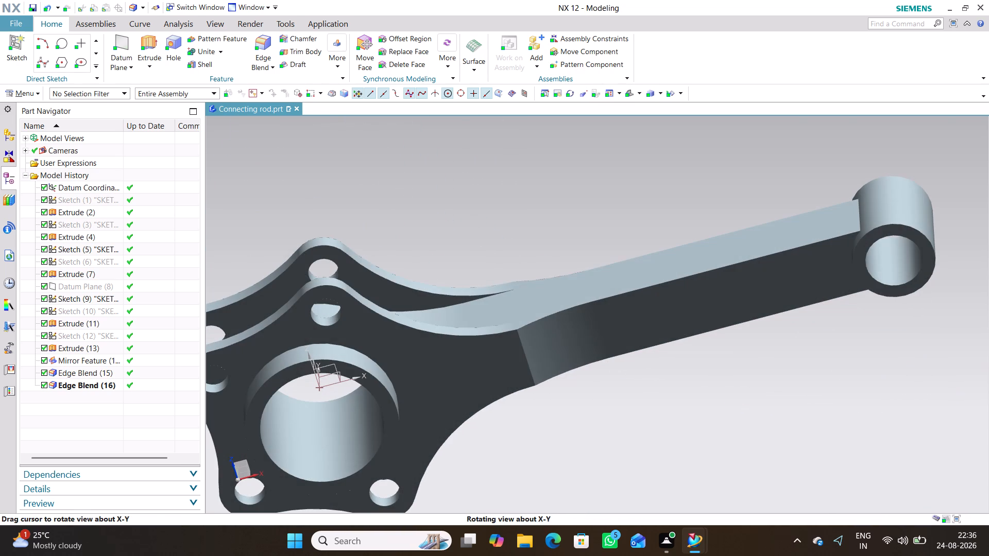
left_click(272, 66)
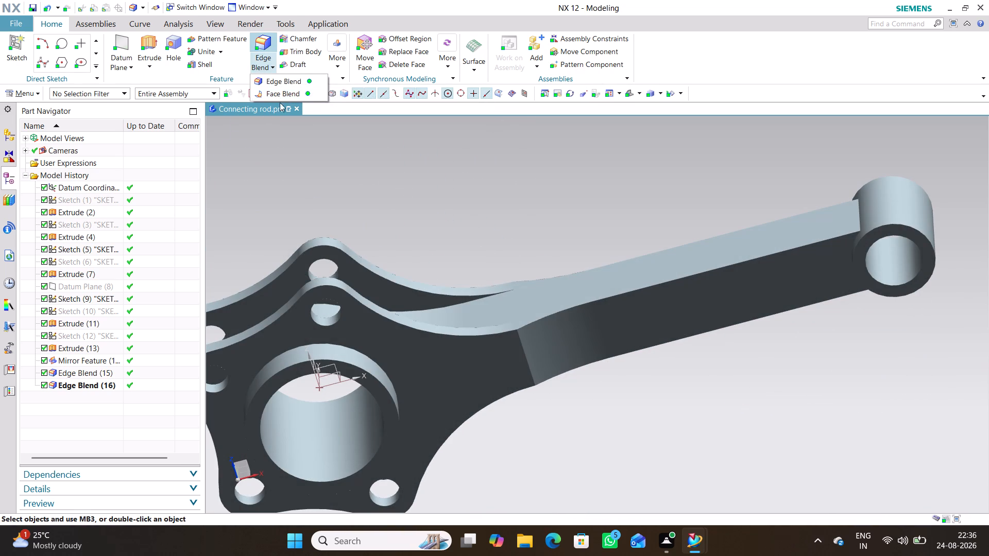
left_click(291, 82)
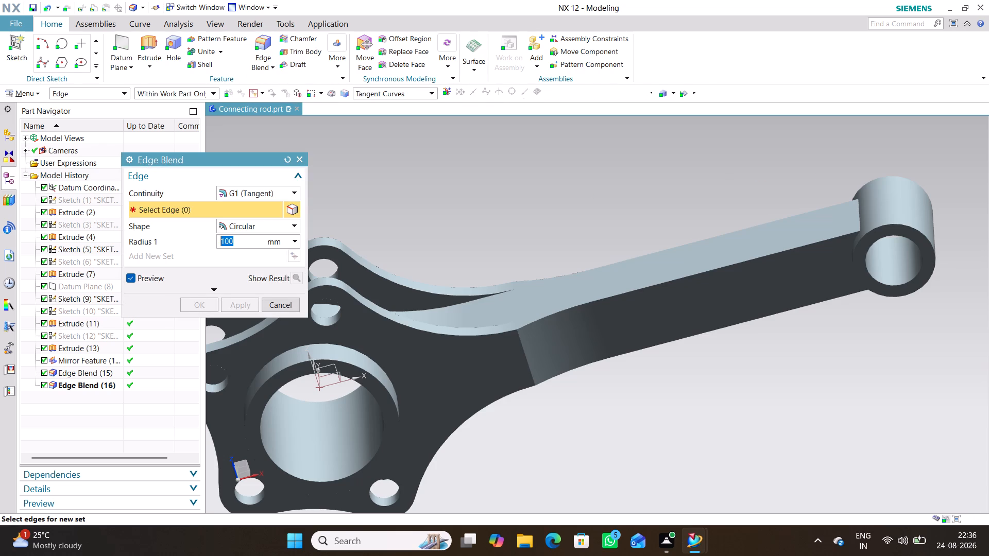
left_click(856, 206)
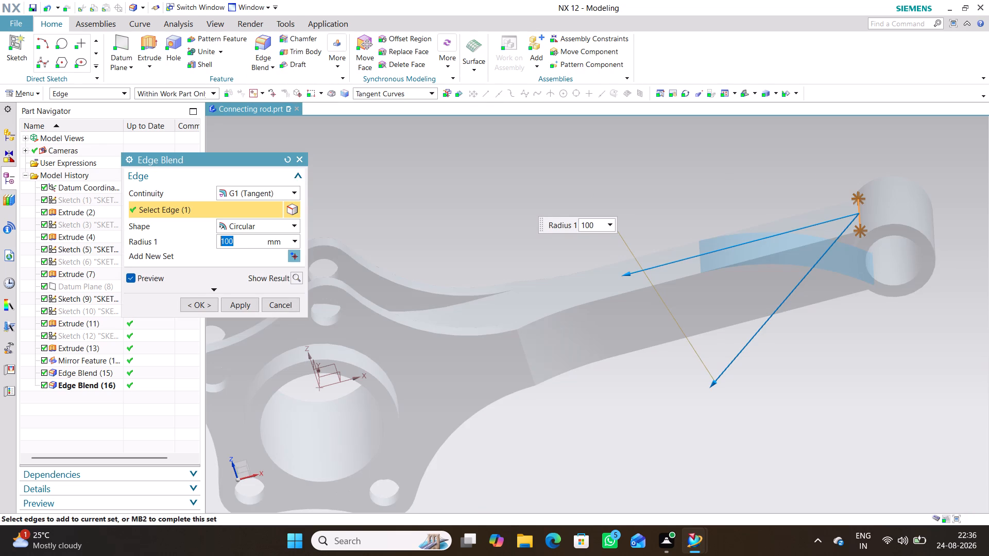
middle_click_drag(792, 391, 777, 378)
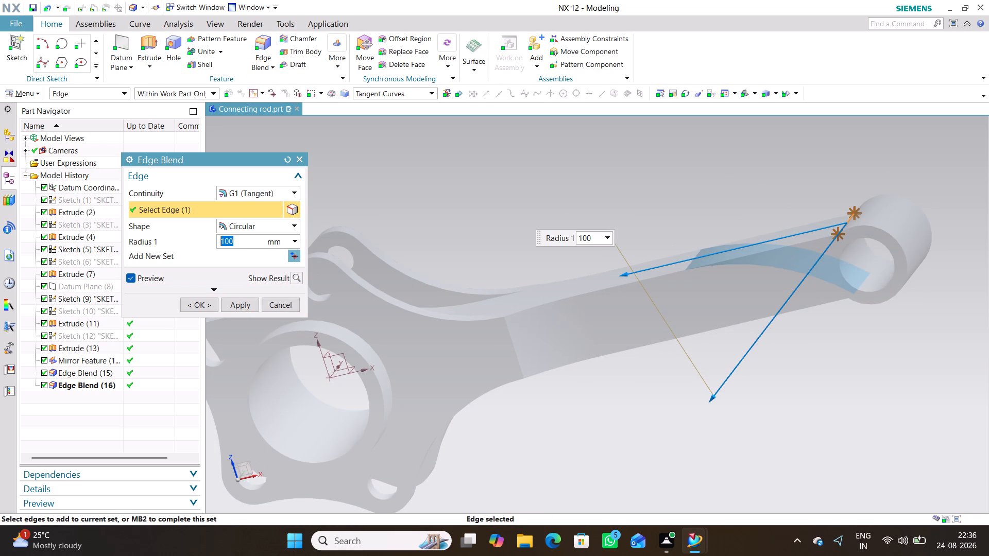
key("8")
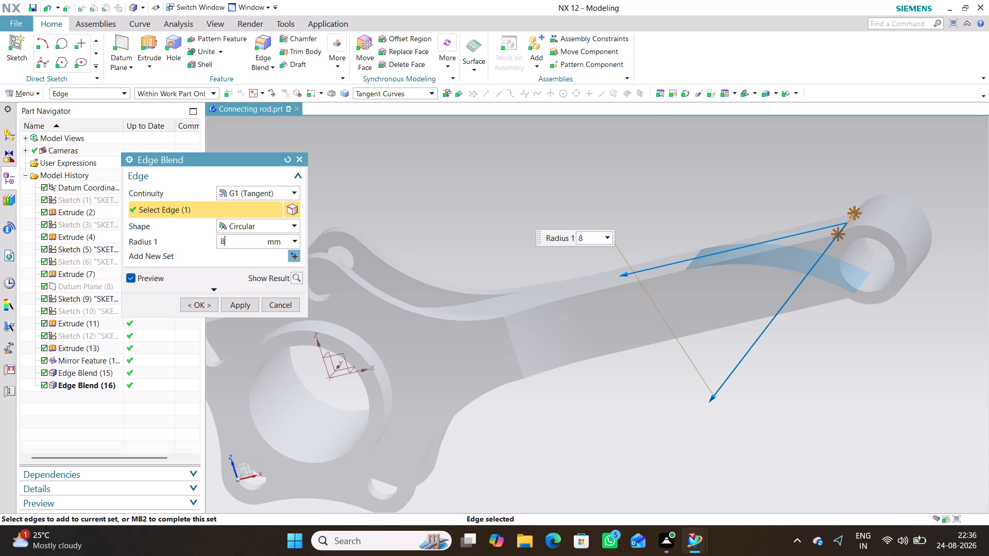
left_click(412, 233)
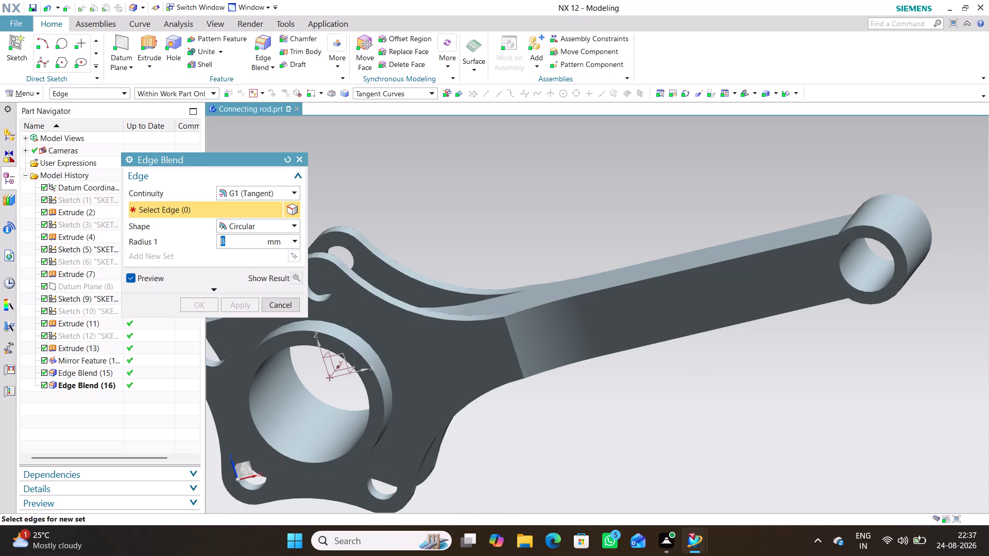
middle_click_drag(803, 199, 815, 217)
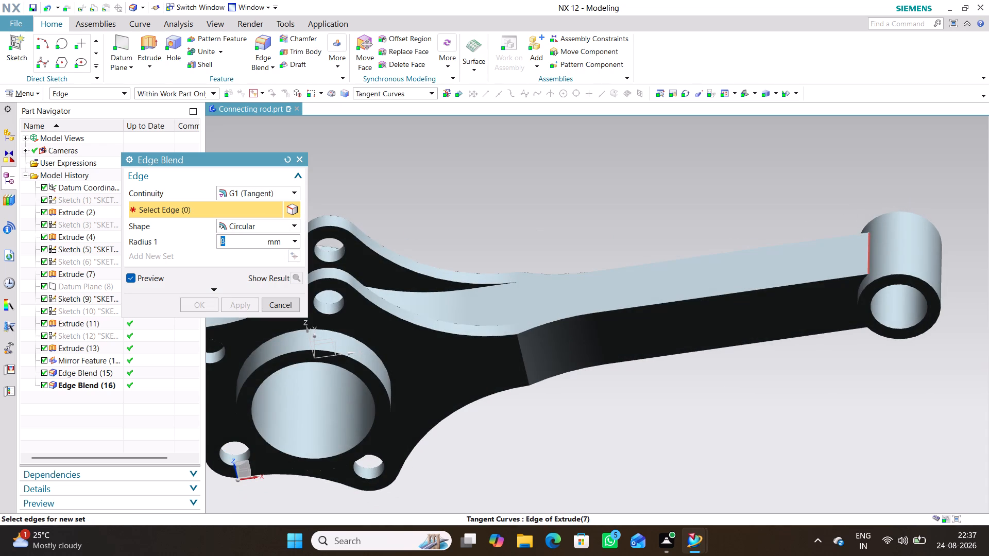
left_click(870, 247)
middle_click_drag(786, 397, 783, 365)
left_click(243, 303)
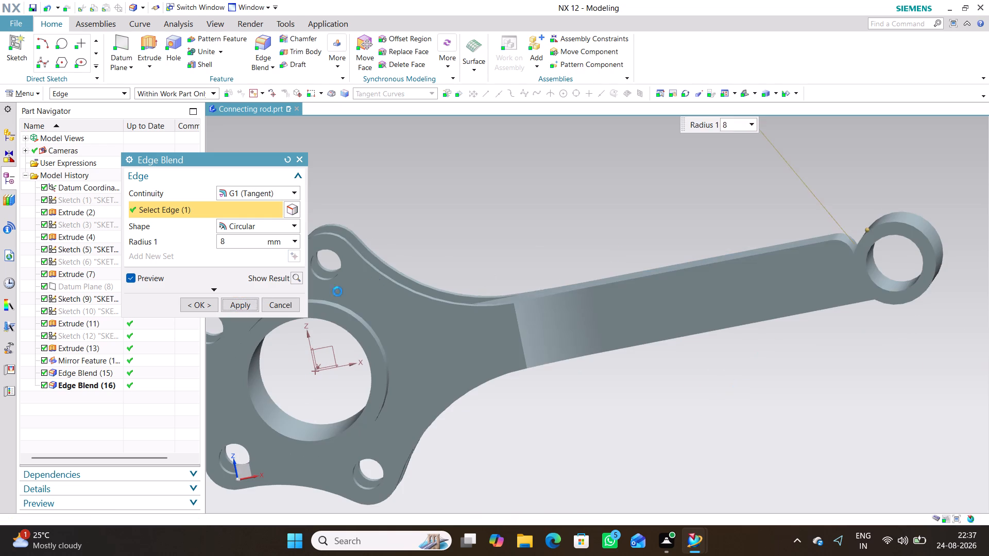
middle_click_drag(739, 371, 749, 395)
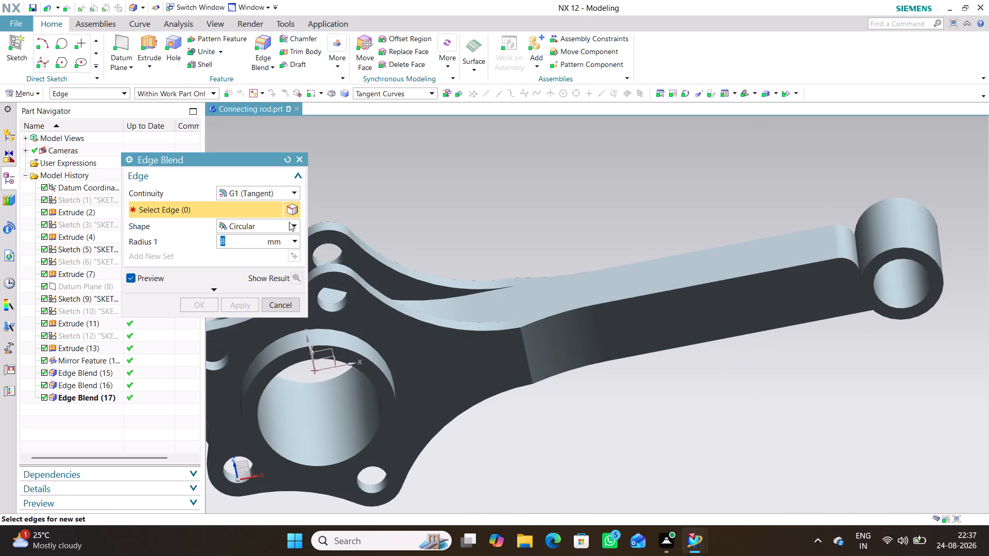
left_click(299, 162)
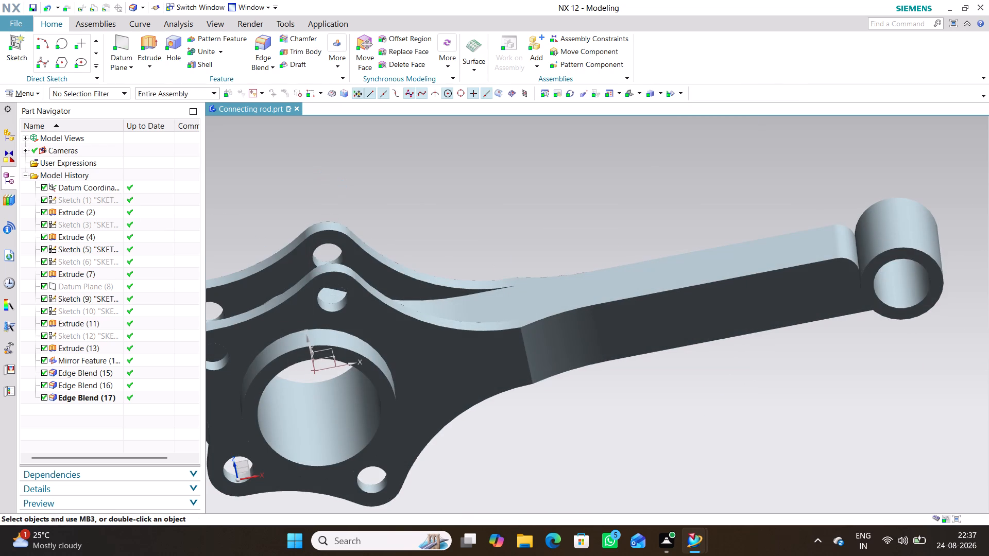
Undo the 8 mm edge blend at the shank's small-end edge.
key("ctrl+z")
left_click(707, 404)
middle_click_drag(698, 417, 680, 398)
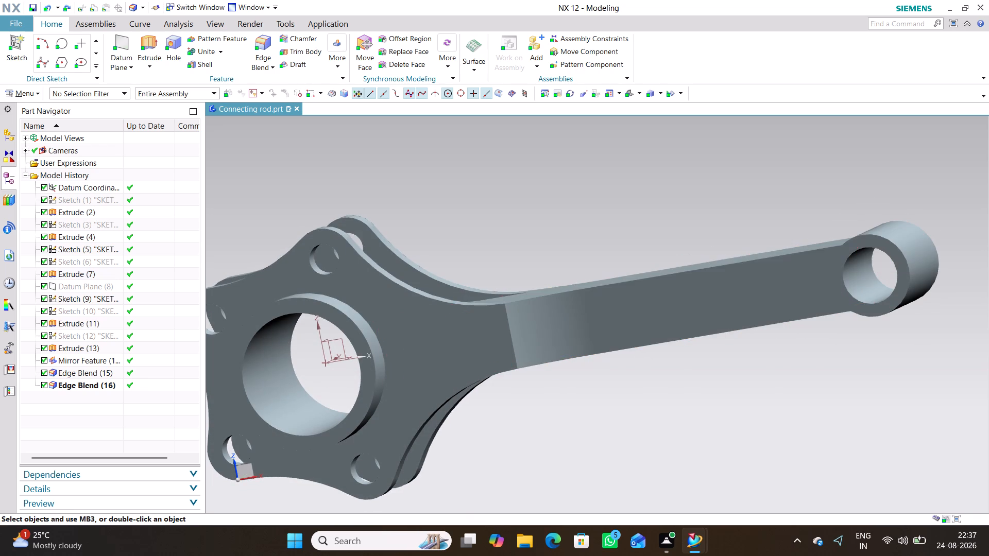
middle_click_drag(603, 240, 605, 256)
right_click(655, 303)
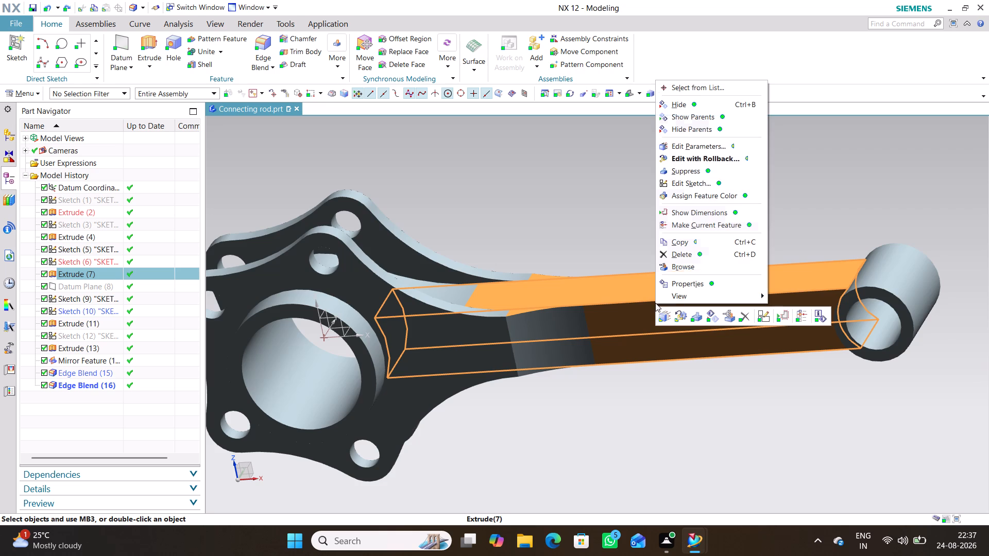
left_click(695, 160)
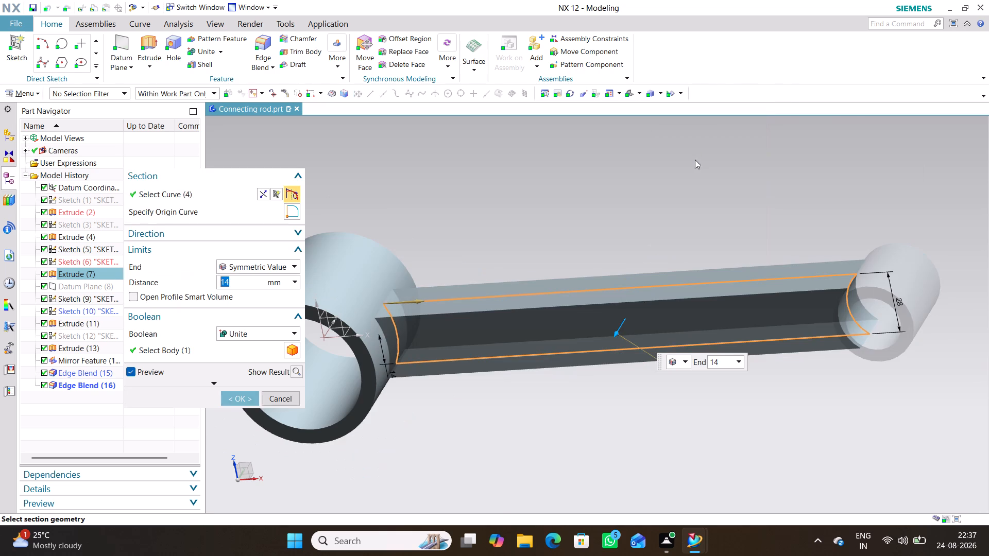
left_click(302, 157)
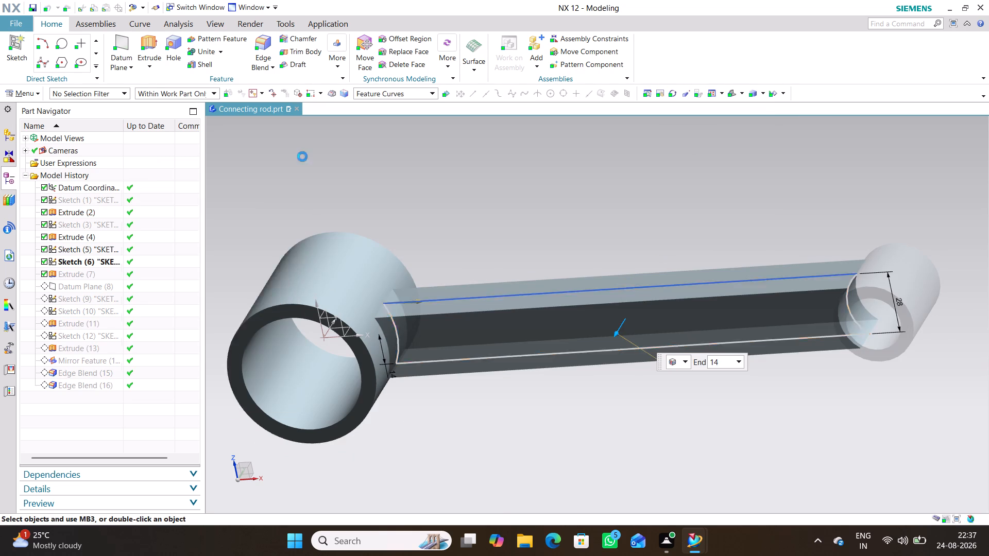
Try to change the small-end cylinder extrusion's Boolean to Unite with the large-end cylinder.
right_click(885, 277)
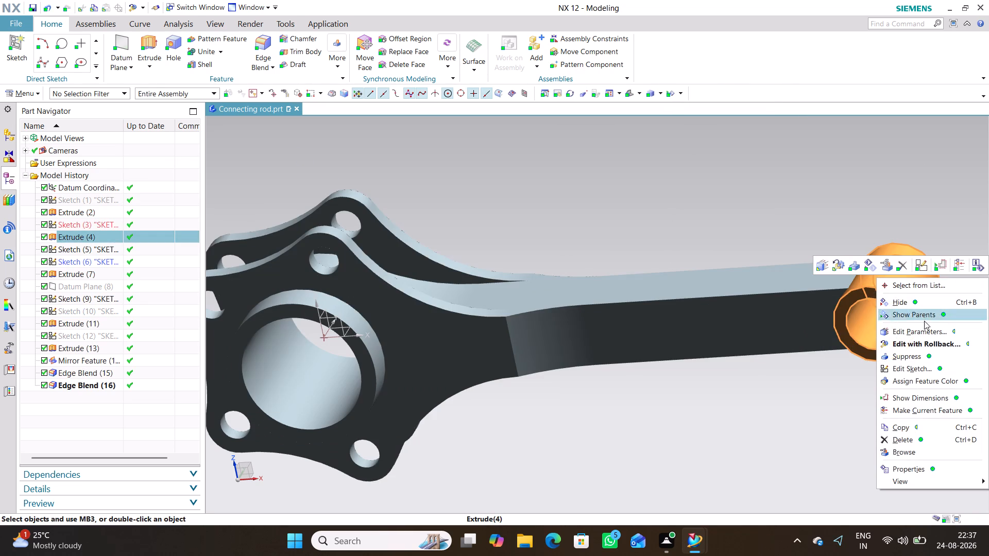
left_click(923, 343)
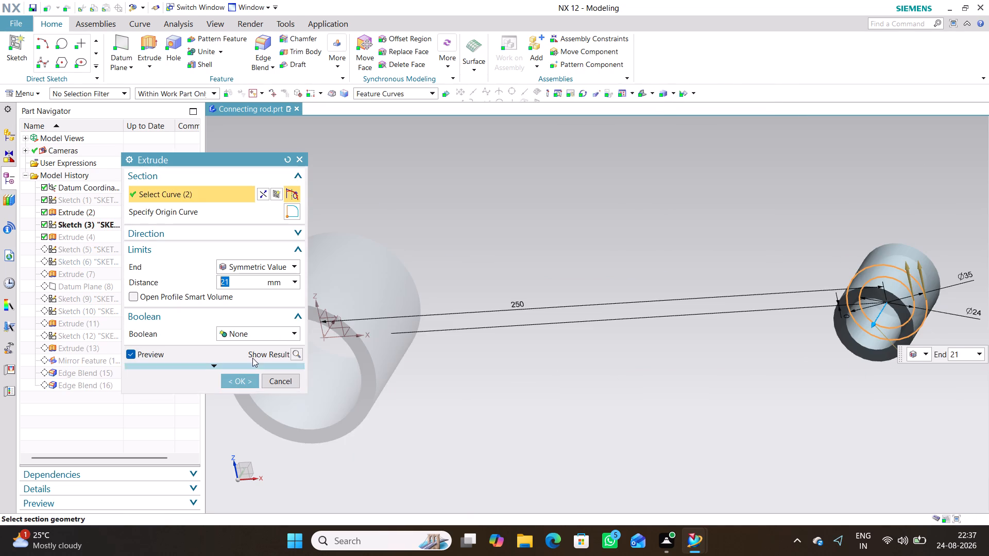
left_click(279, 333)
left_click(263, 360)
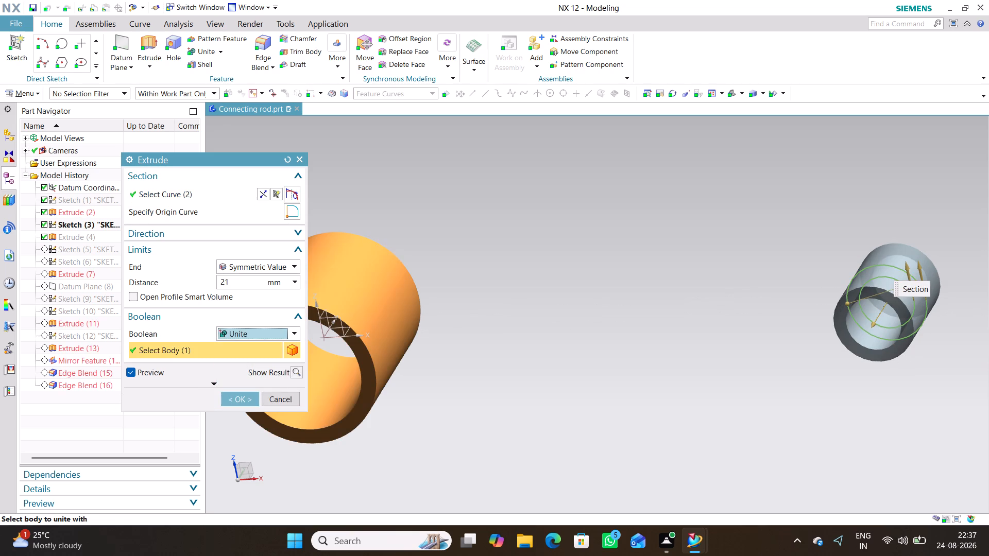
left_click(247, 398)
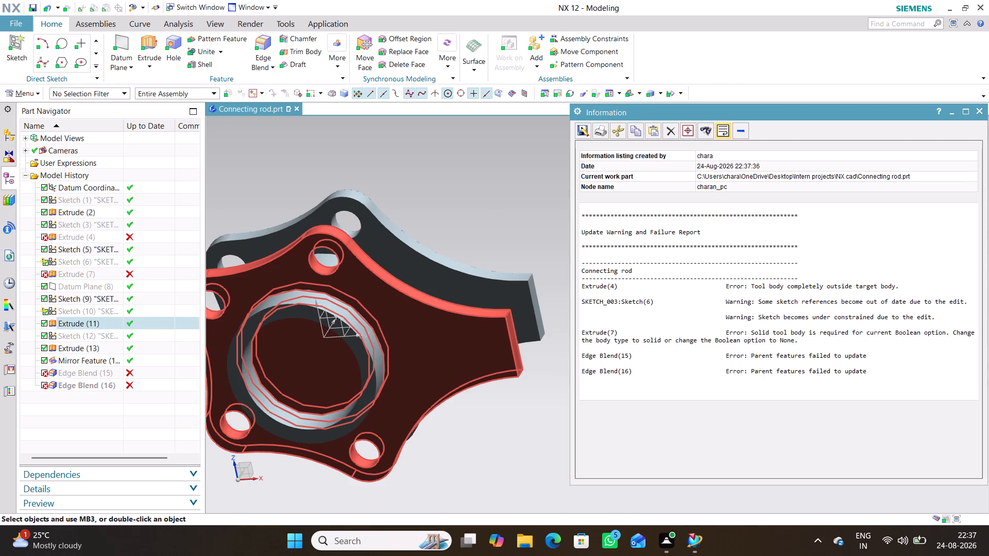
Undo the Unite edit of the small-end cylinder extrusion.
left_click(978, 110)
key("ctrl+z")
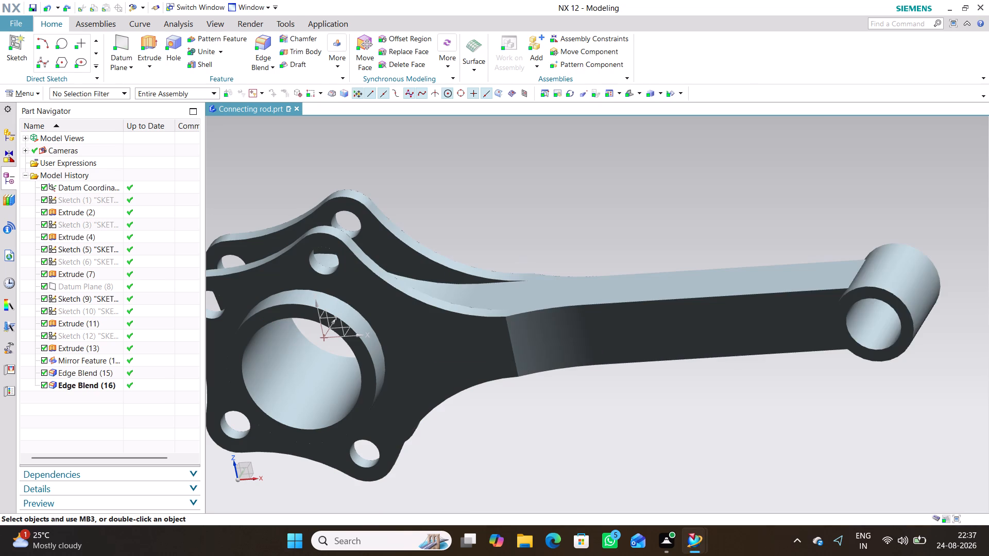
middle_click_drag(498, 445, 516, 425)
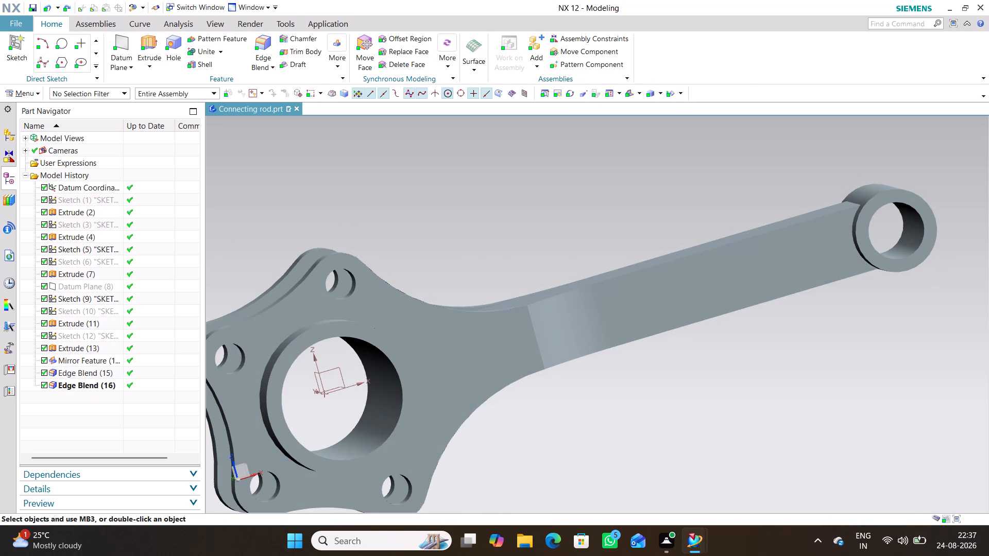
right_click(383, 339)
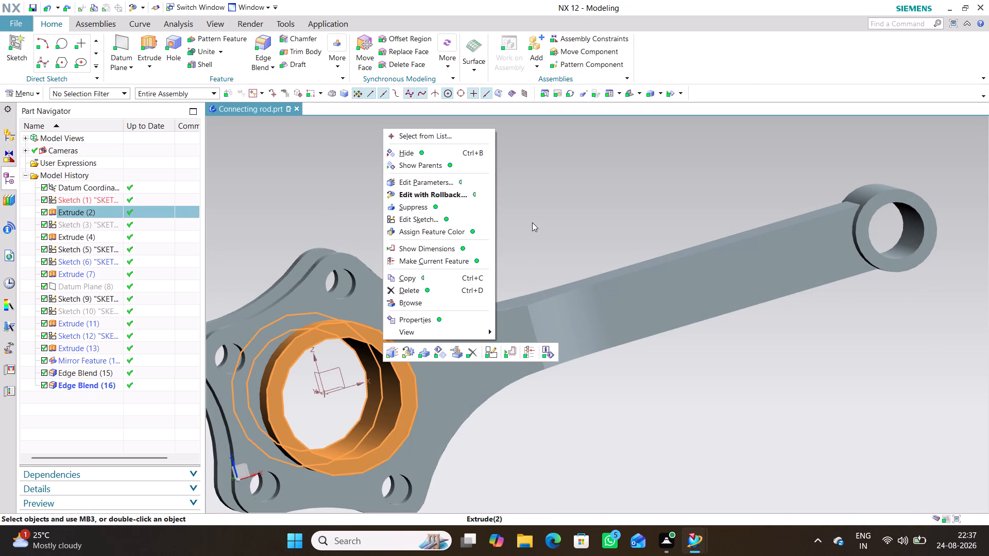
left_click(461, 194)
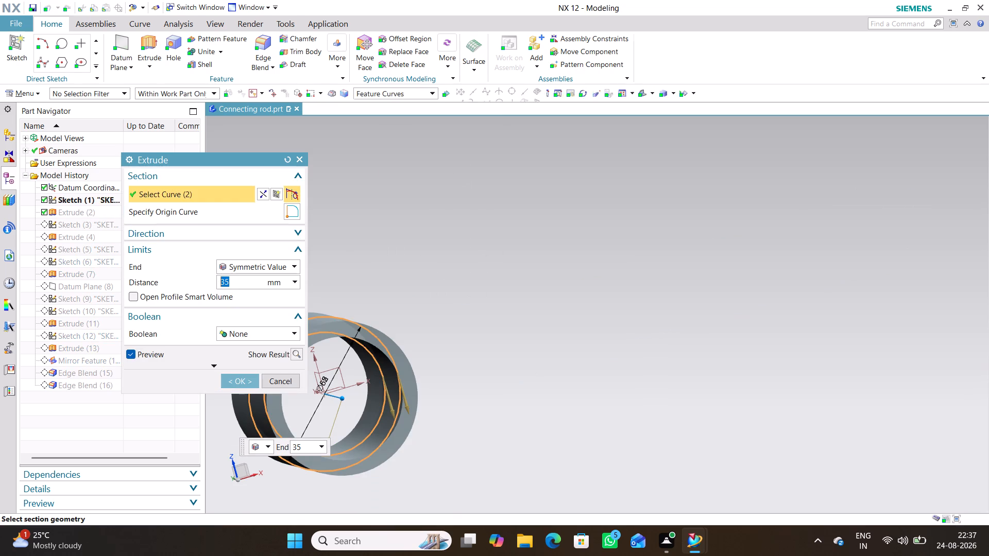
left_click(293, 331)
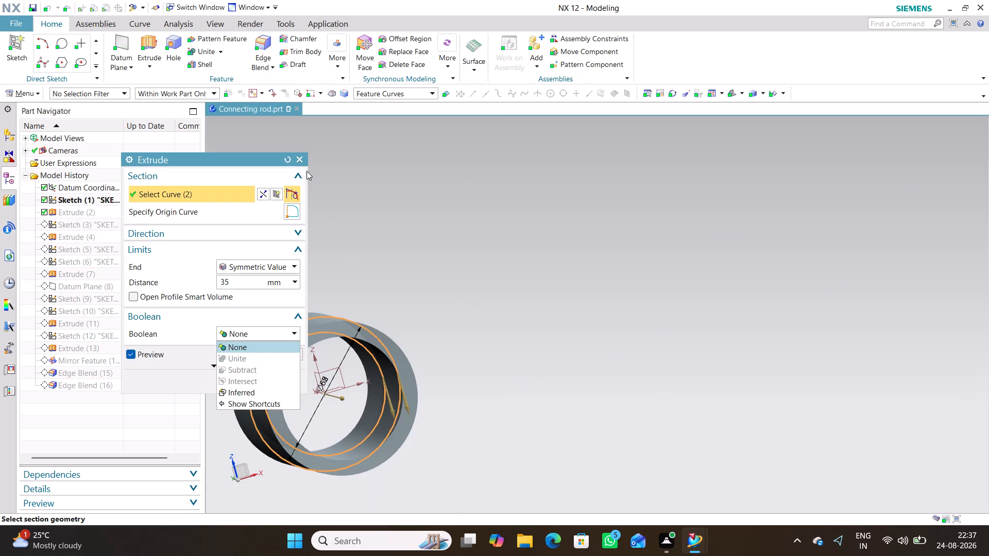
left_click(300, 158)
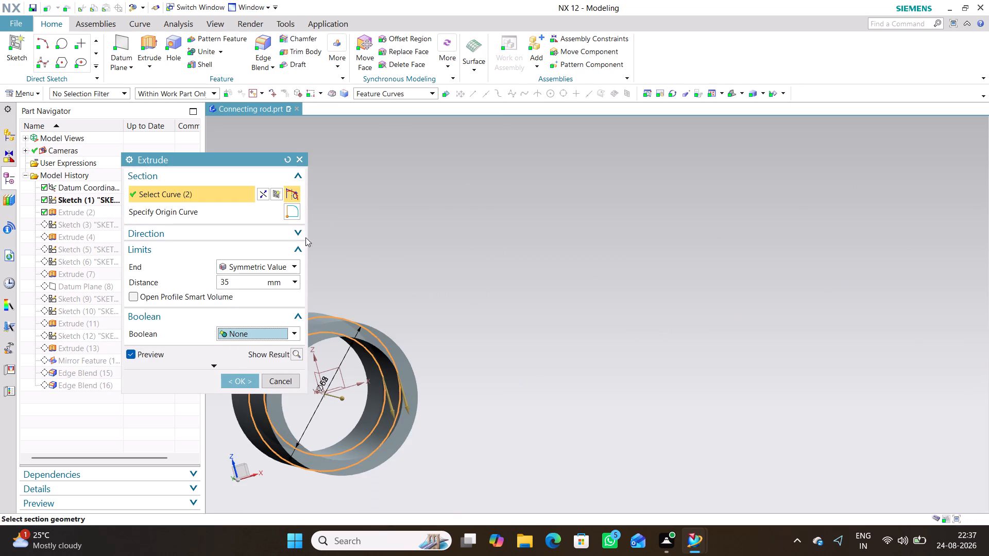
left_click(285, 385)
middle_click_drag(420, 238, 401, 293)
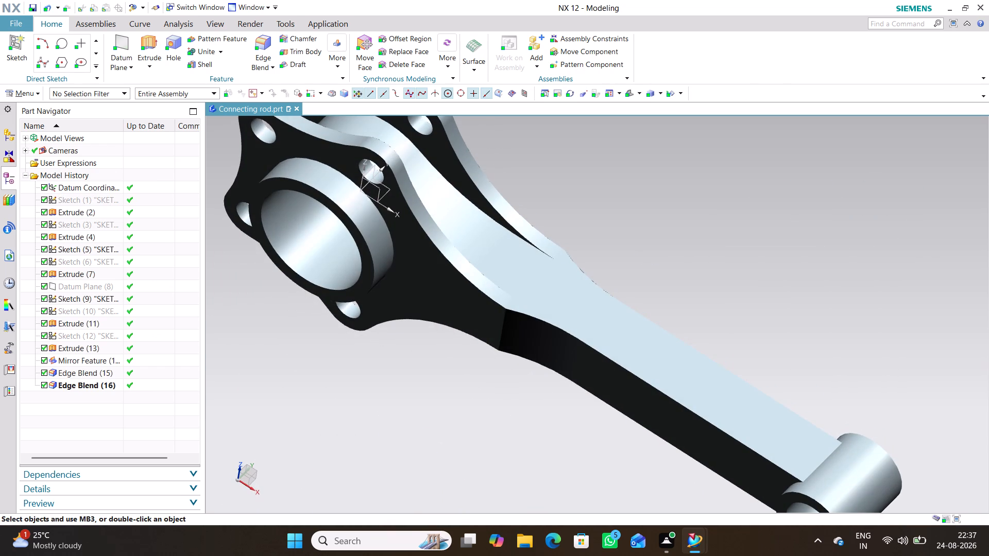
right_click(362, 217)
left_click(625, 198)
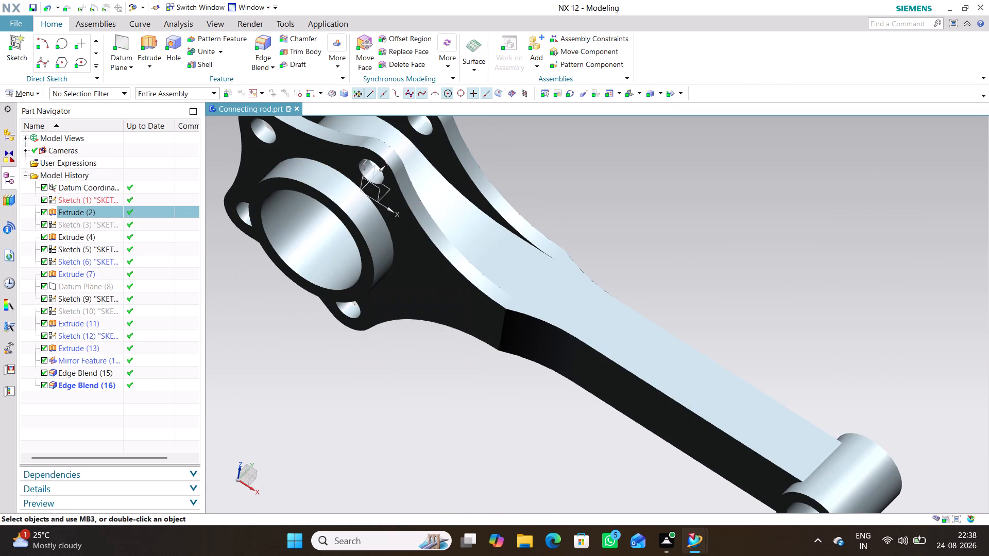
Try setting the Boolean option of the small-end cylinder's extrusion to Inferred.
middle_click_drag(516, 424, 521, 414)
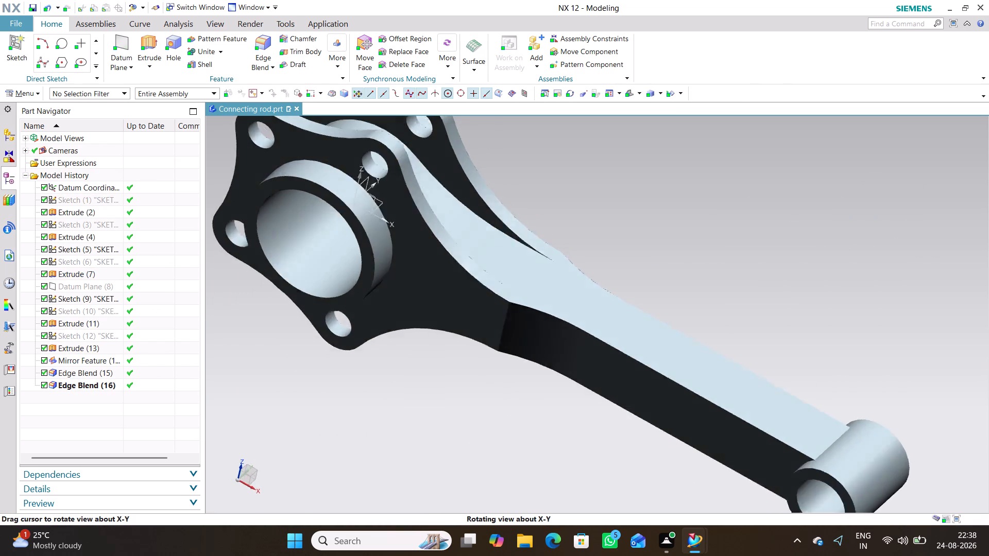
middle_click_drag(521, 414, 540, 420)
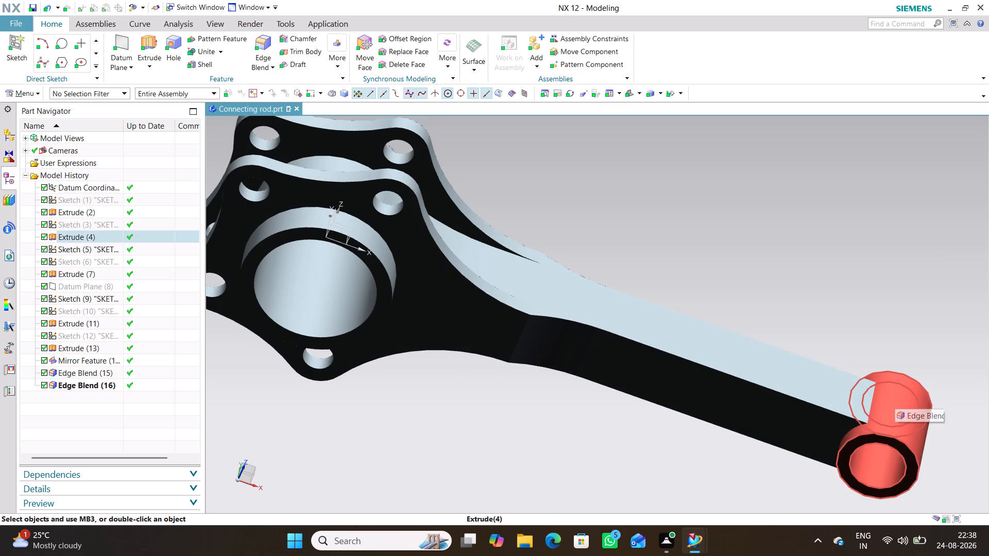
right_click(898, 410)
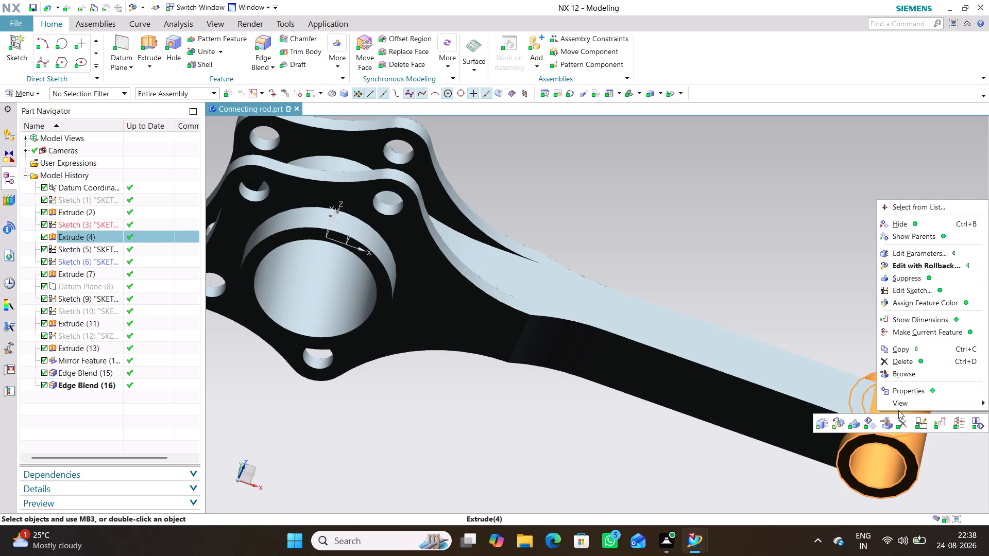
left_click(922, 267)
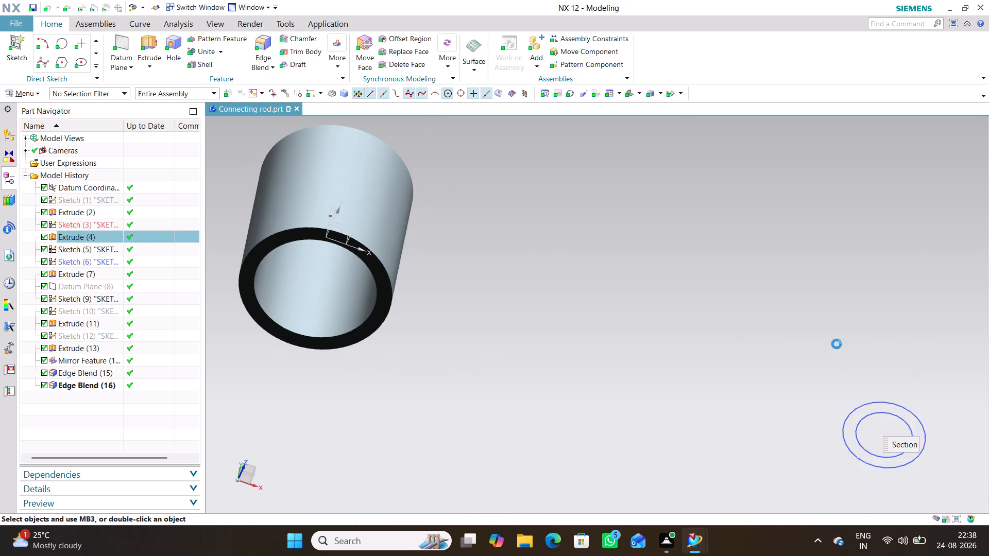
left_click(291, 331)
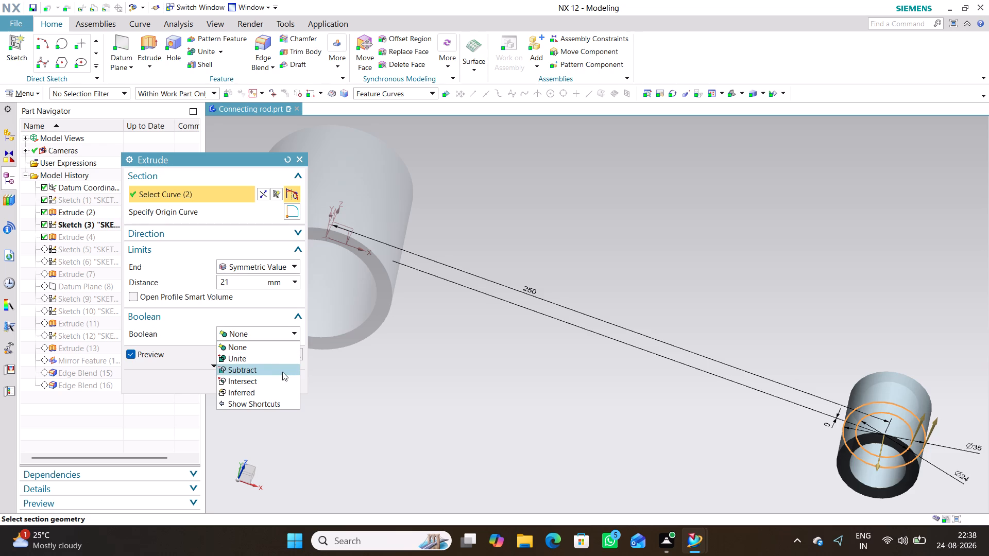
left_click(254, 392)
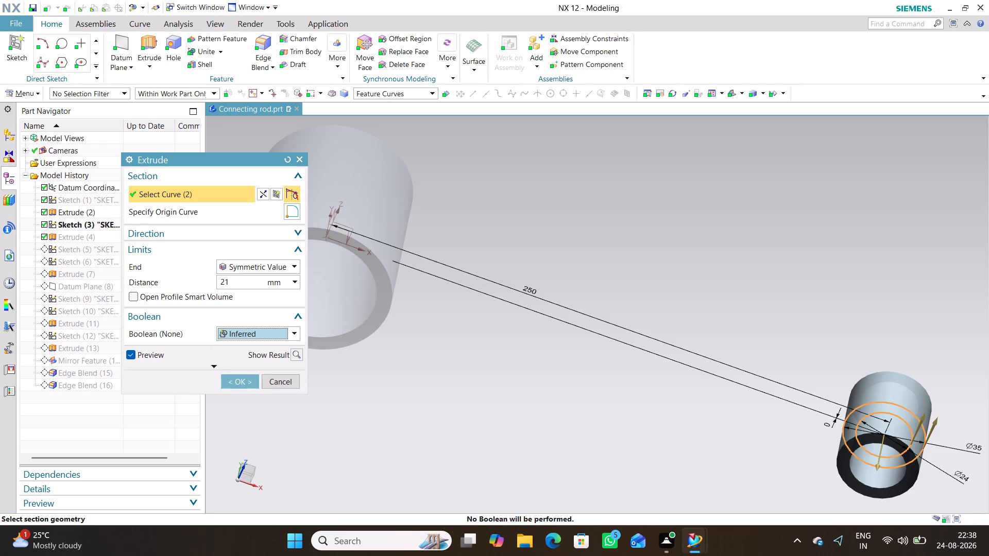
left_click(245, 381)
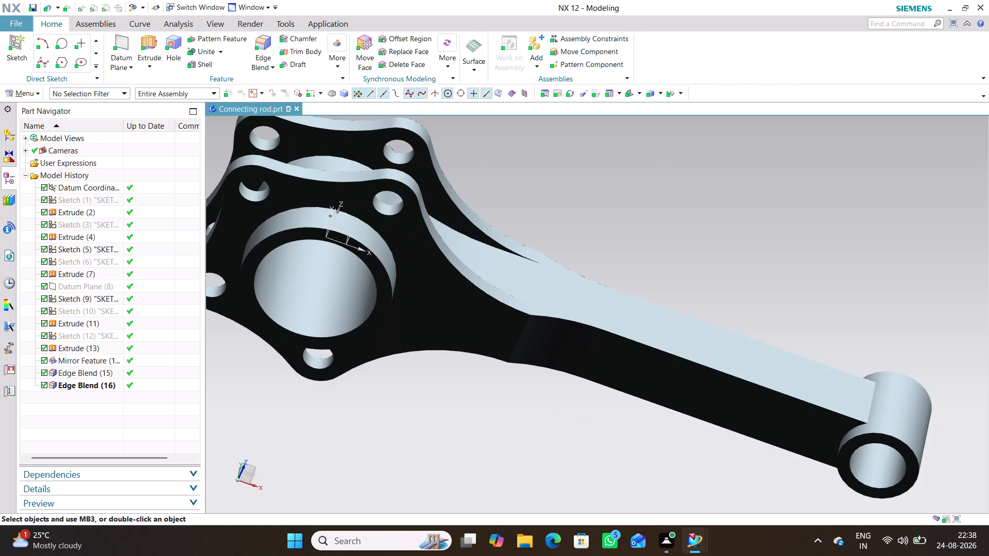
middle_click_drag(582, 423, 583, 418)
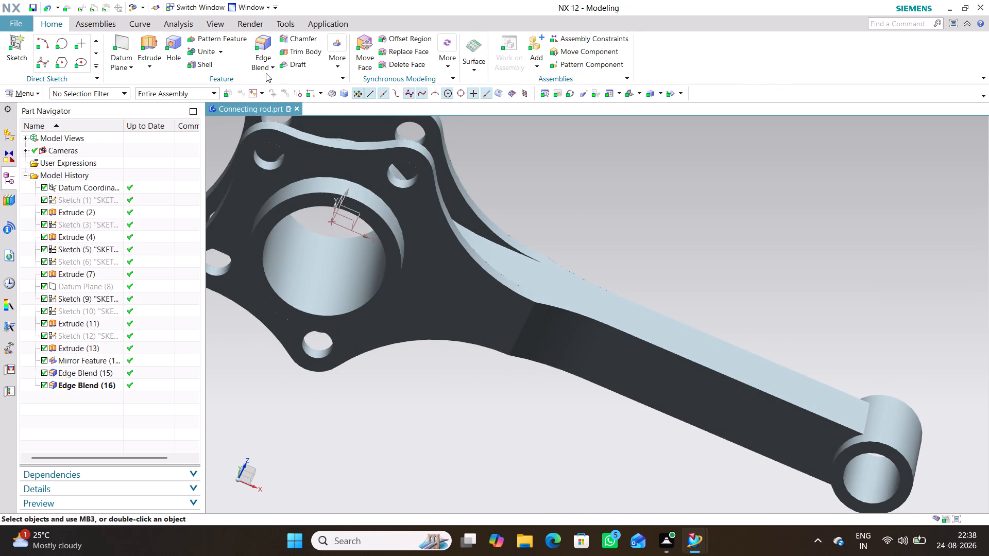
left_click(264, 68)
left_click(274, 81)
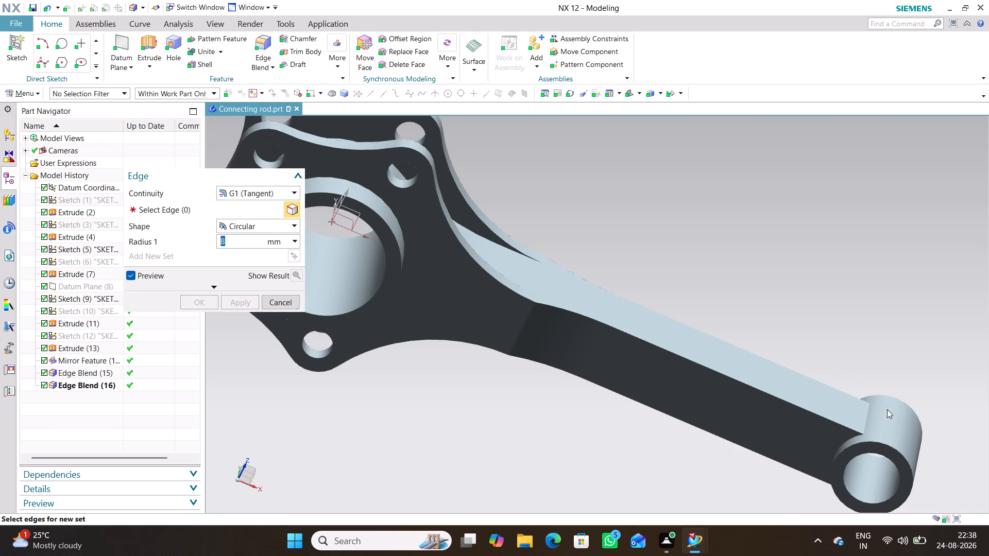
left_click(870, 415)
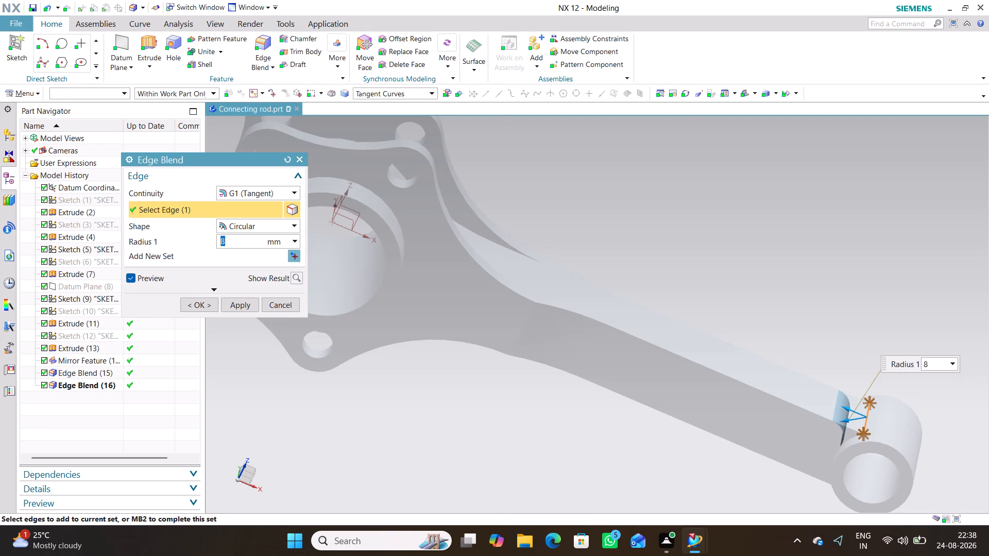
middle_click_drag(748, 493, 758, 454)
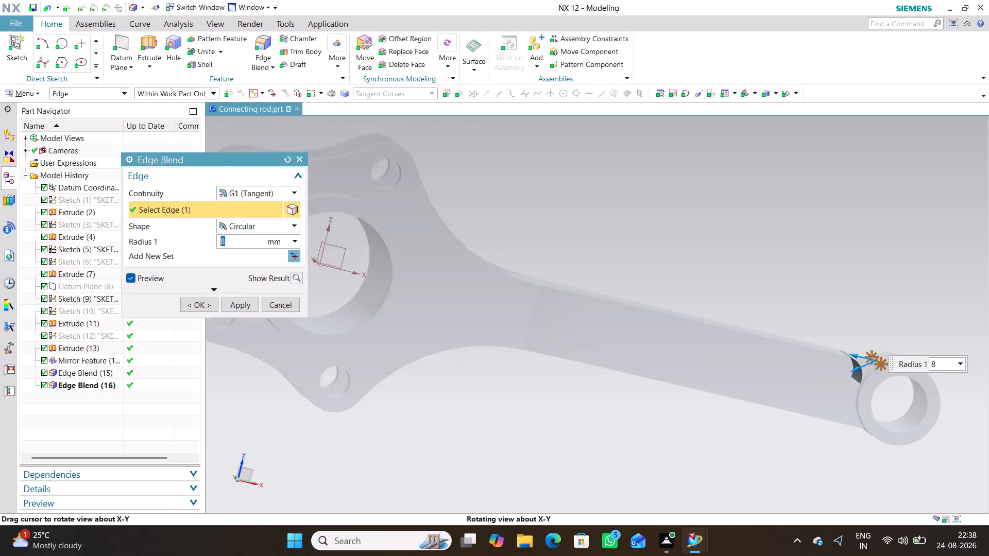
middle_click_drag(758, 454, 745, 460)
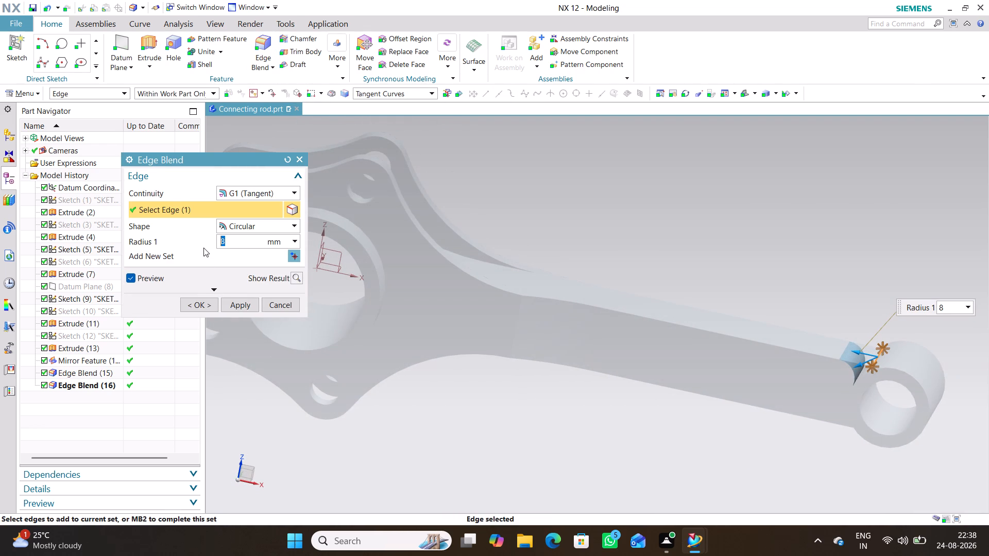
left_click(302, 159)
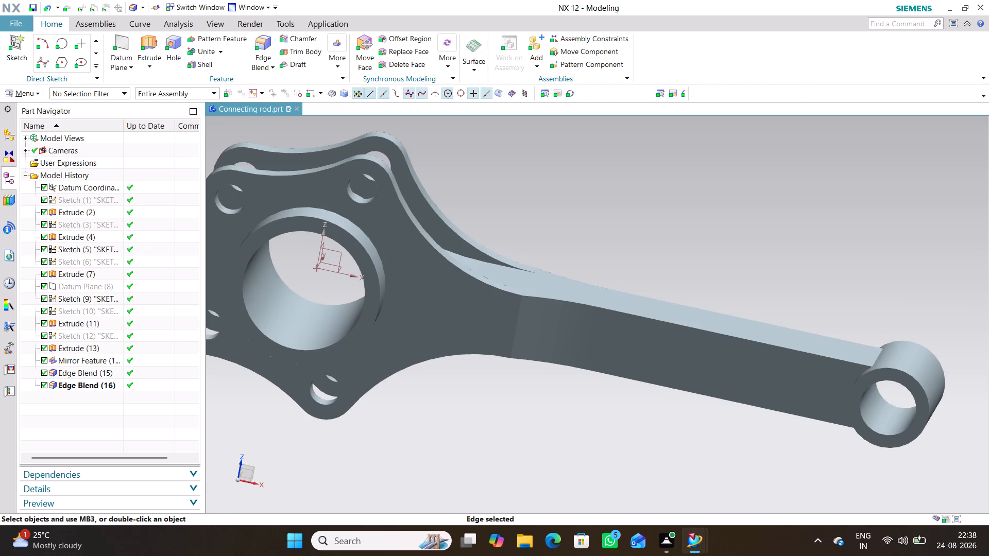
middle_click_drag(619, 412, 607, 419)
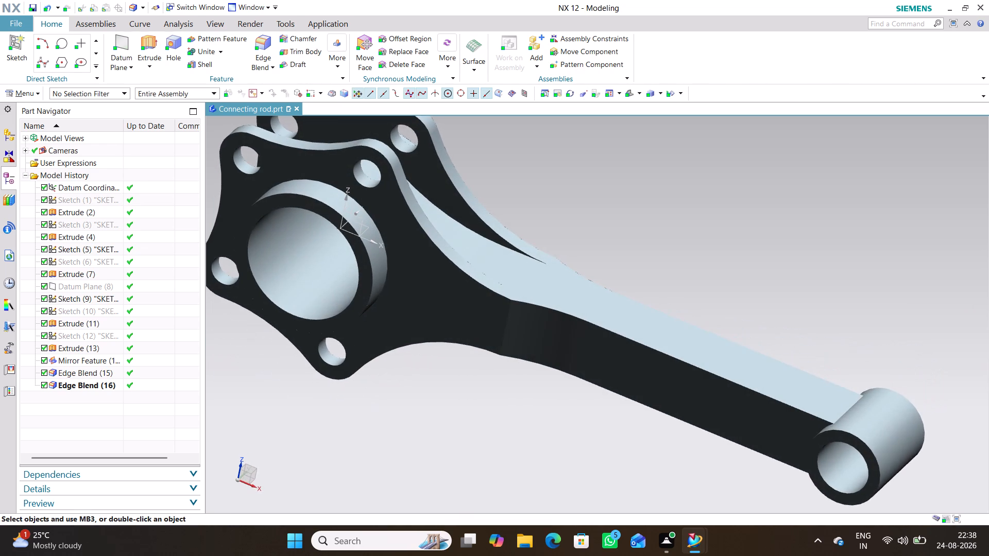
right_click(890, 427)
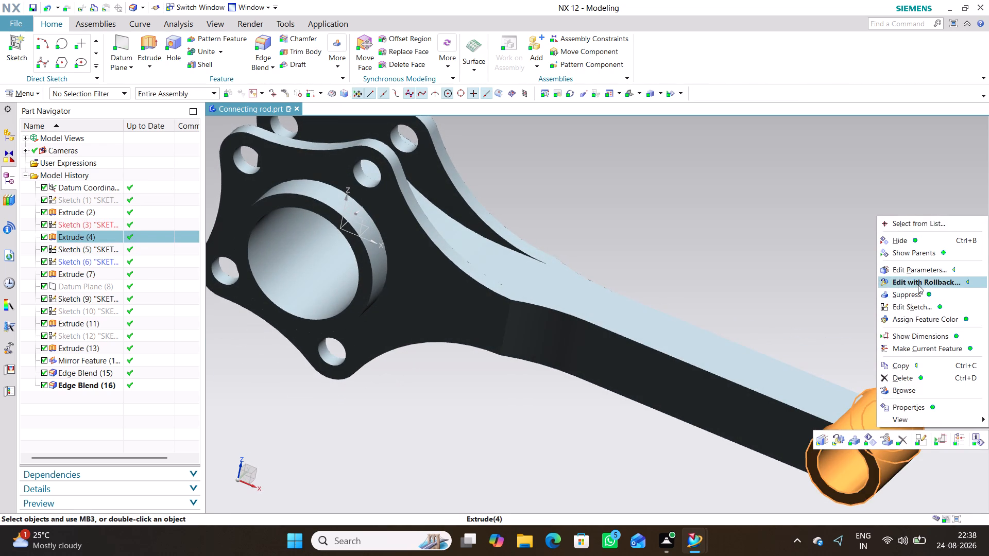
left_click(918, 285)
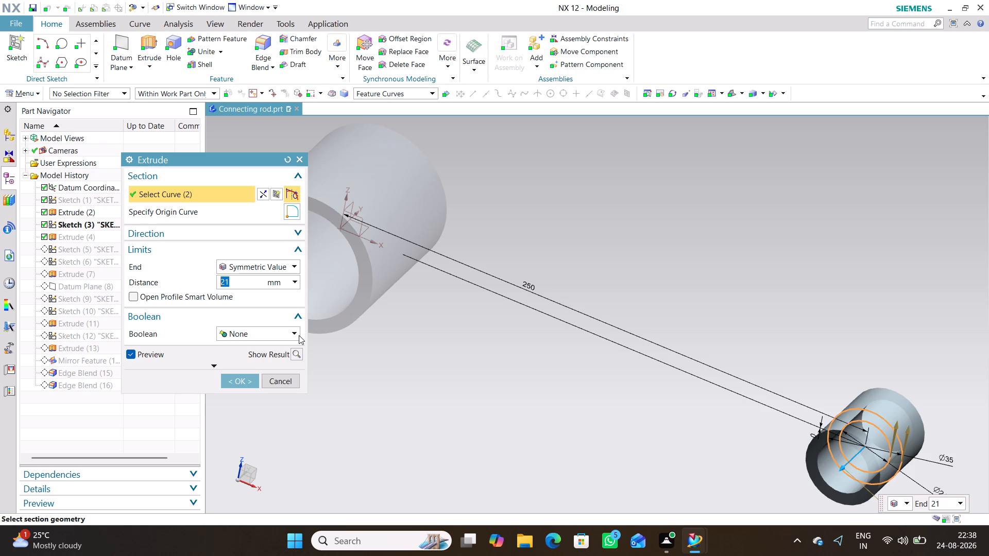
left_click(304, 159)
Create a new sketch on the XZ plane of the datum coordinate system.
middle_click_drag(553, 465, 538, 451)
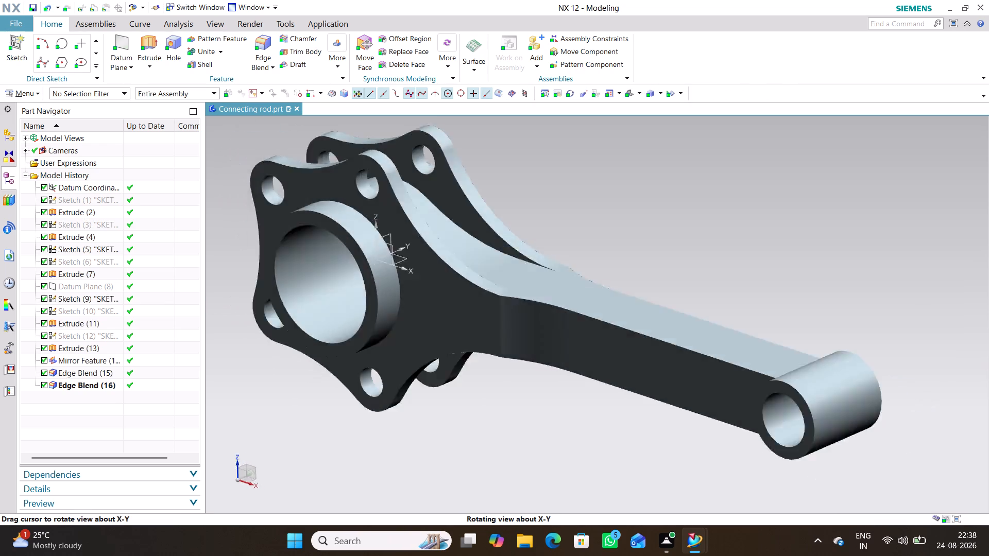
middle_click_drag(538, 451, 570, 462)
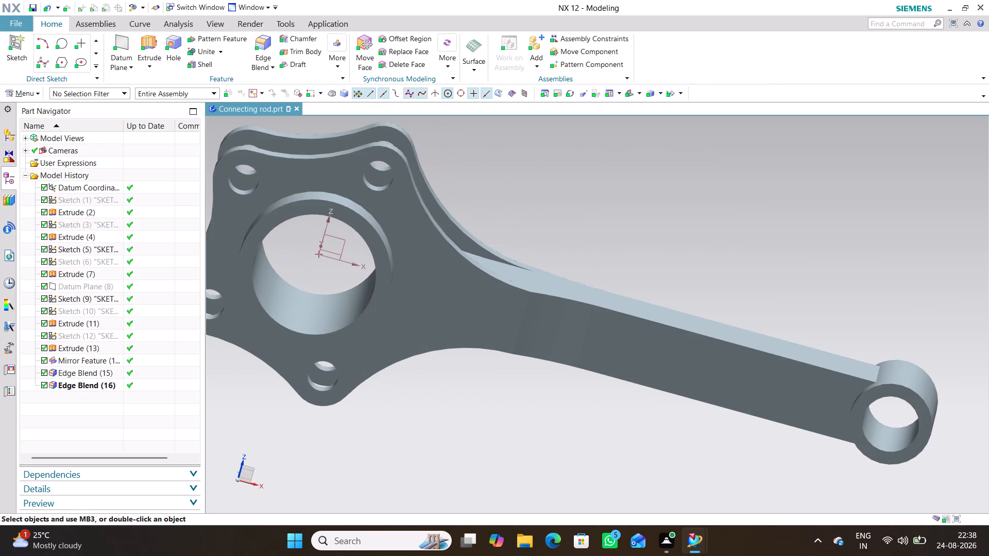
left_click(30, 93)
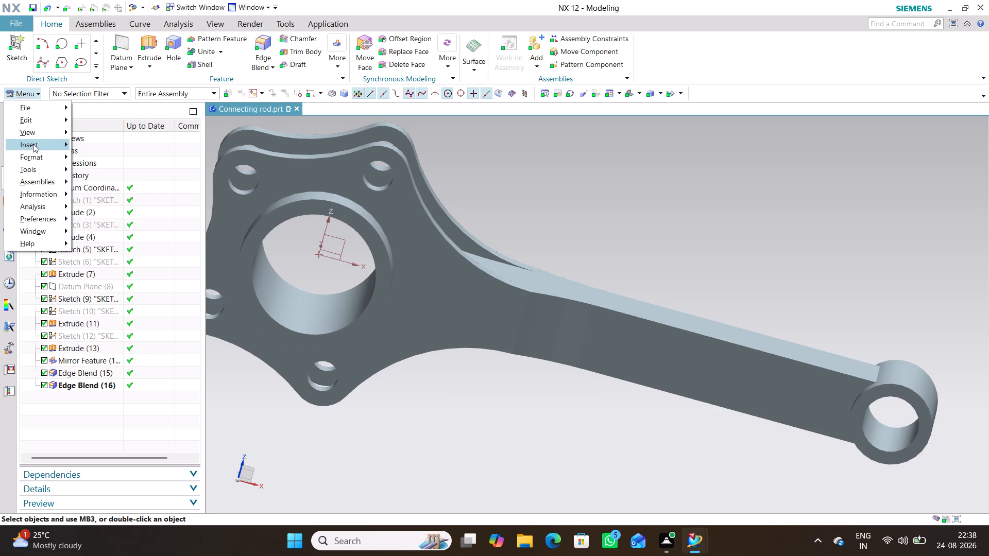
left_click(97, 161)
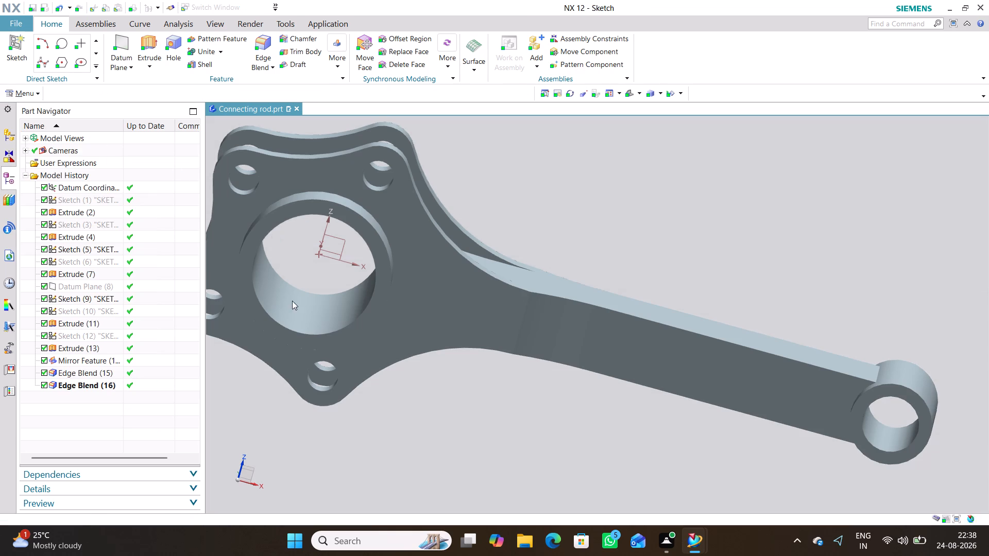
left_click(338, 242)
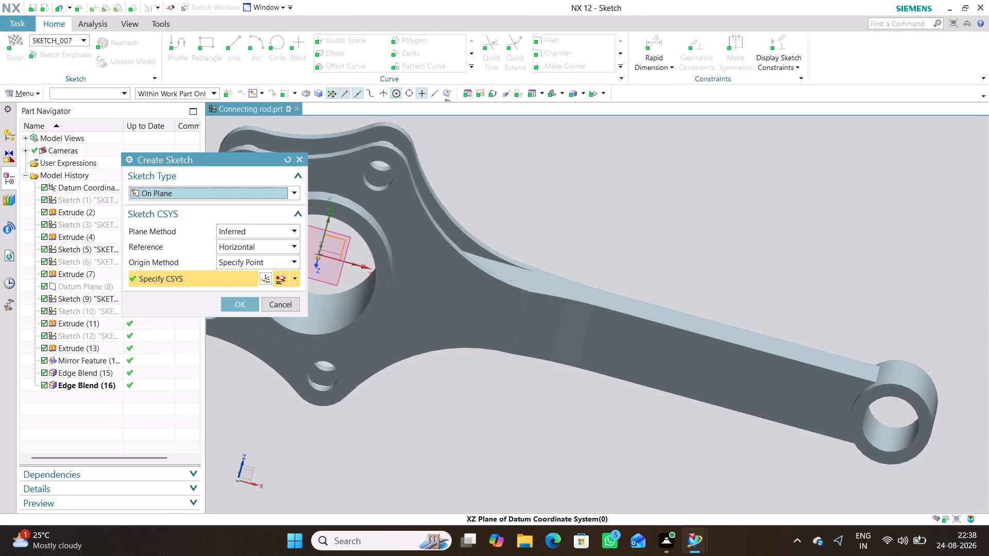
left_click(247, 301)
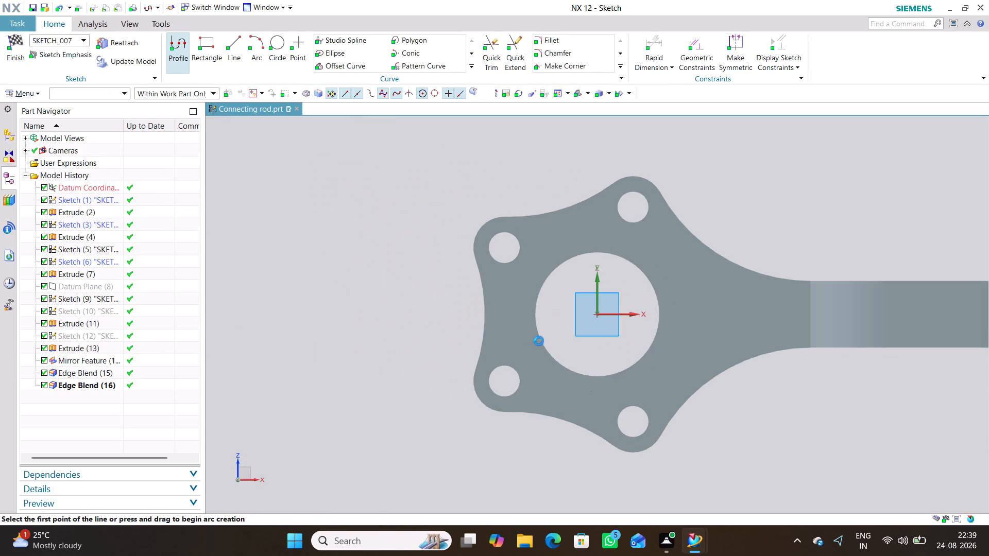
middle_click_drag(347, 364, 158, 339)
right_click_drag(347, 364, 158, 339)
scroll(602, 372, "up", 1)
scroll(602, 372, "down", 2)
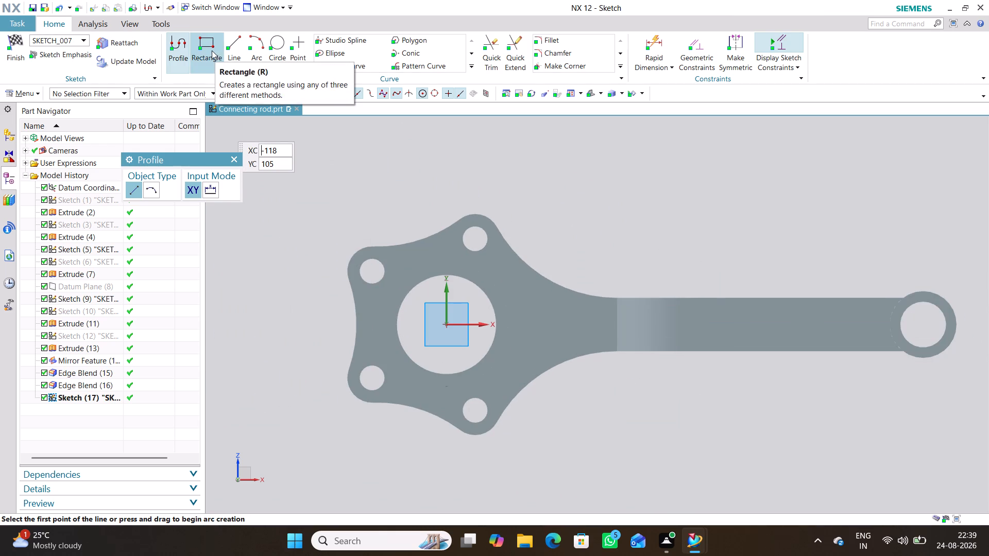
Sketch a rectangle about 143 mm long and 19 mm high along the connecting rod's shank.
left_click(199, 49)
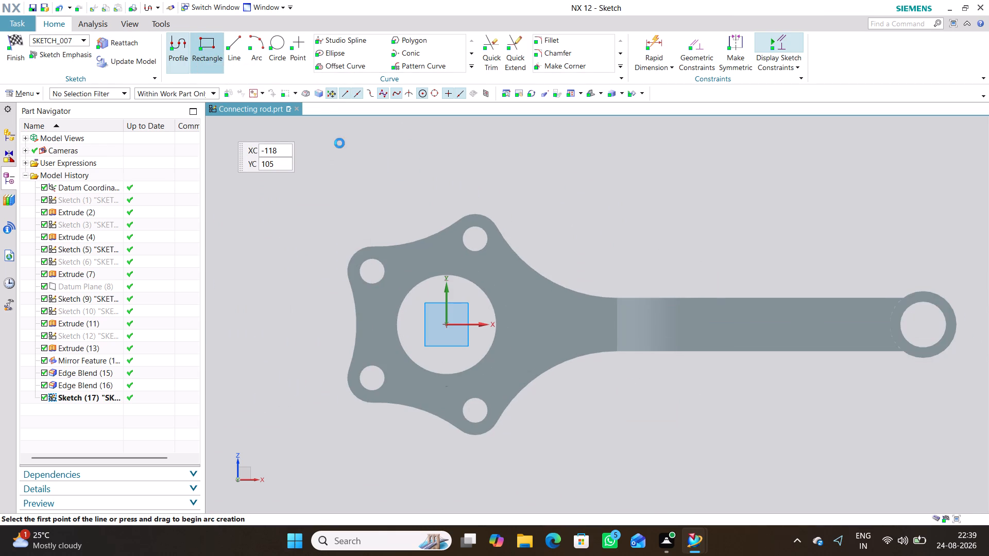
left_click(572, 344)
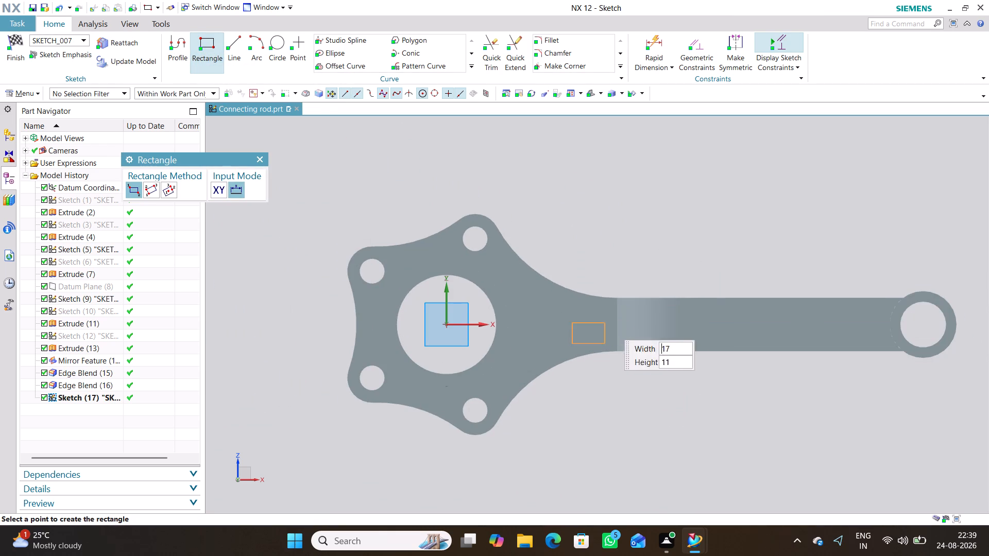
left_click(845, 307)
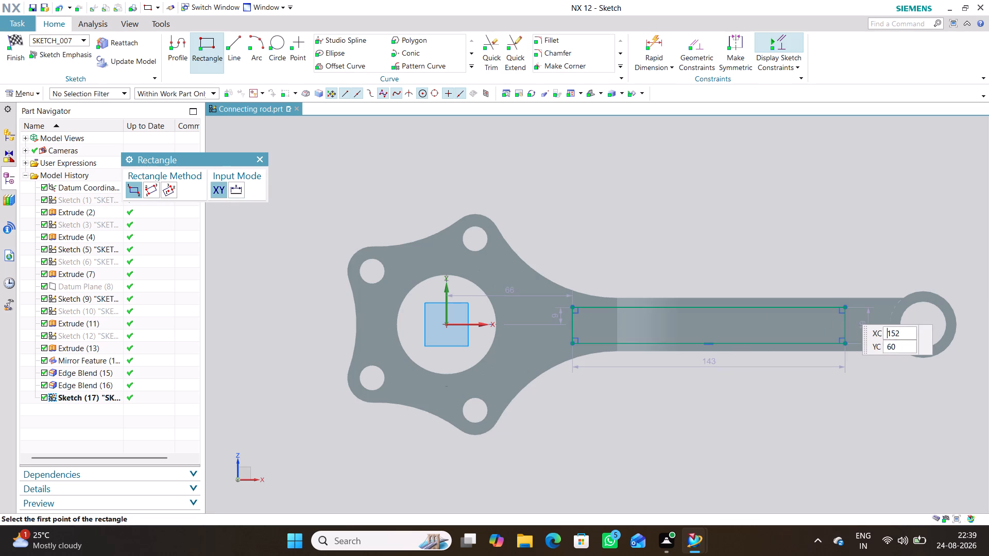
left_click(256, 158)
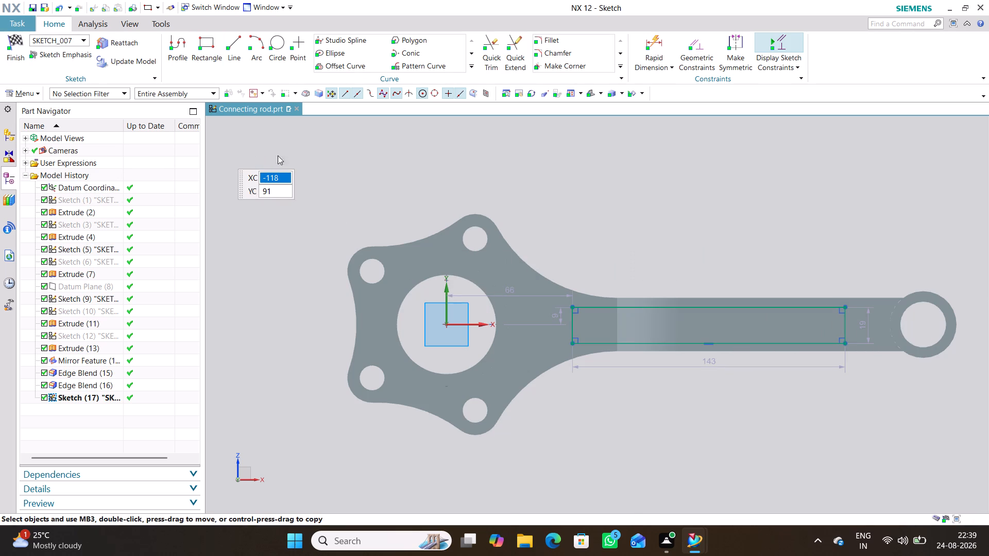
left_click(351, 151)
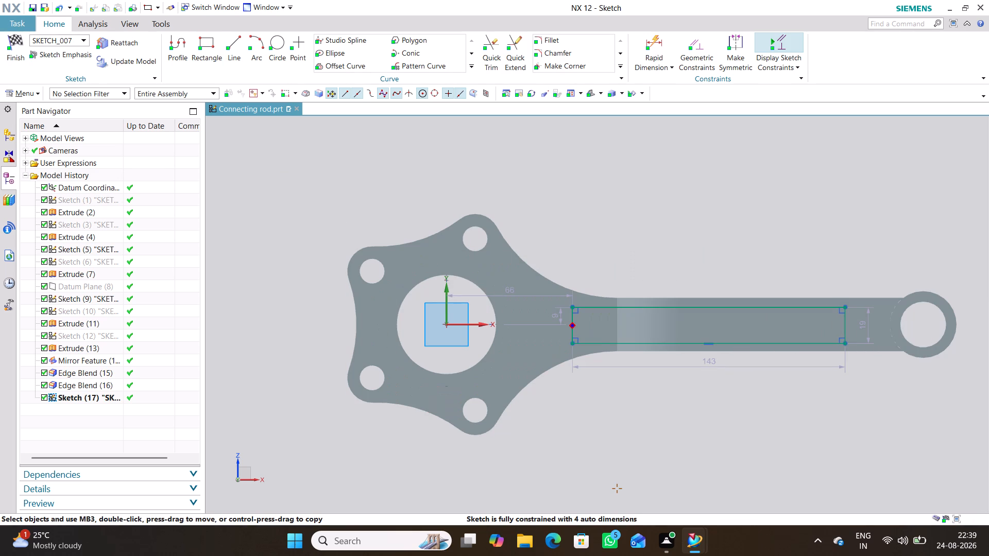
Convert the rectangle's two short vertical sides to reference lines.
right_click(572, 334)
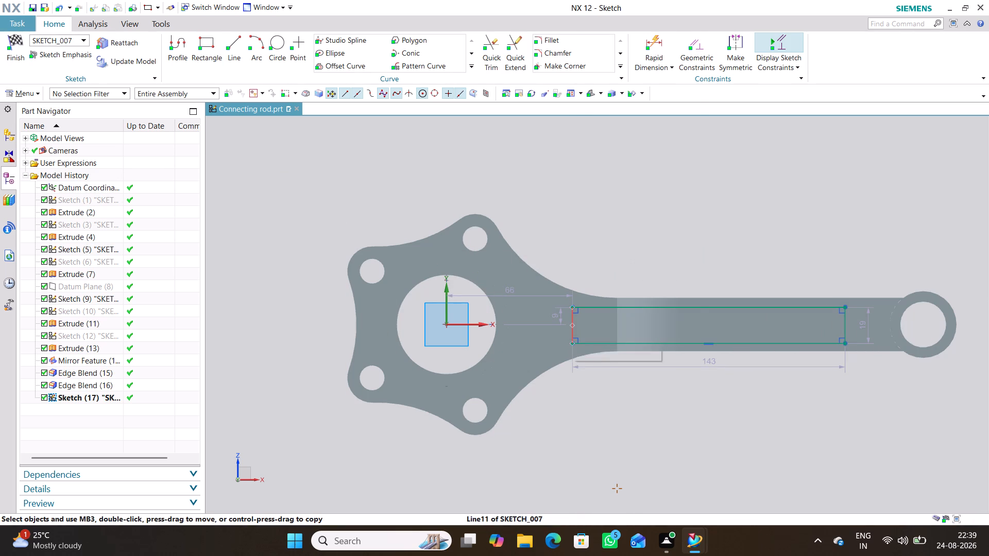
left_click(618, 135)
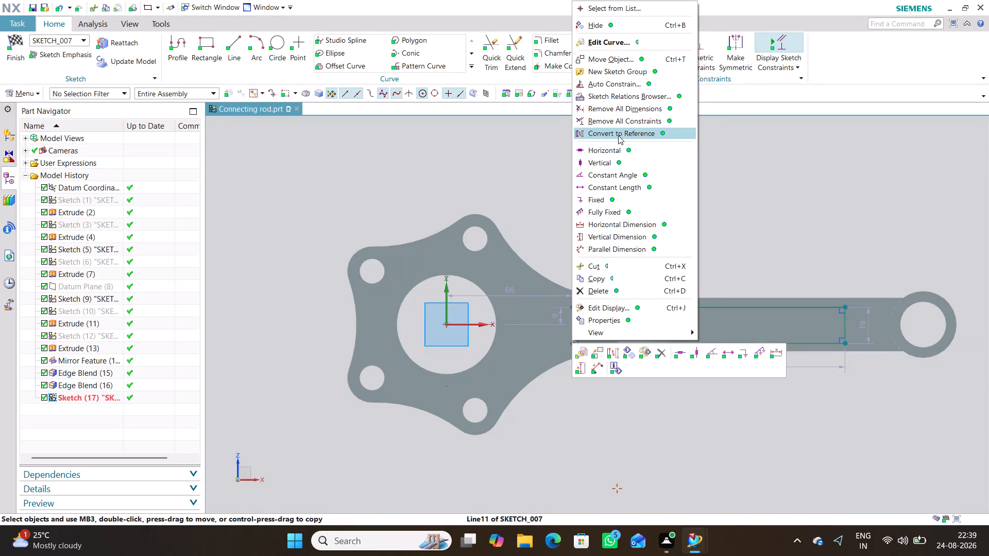
right_click(846, 331)
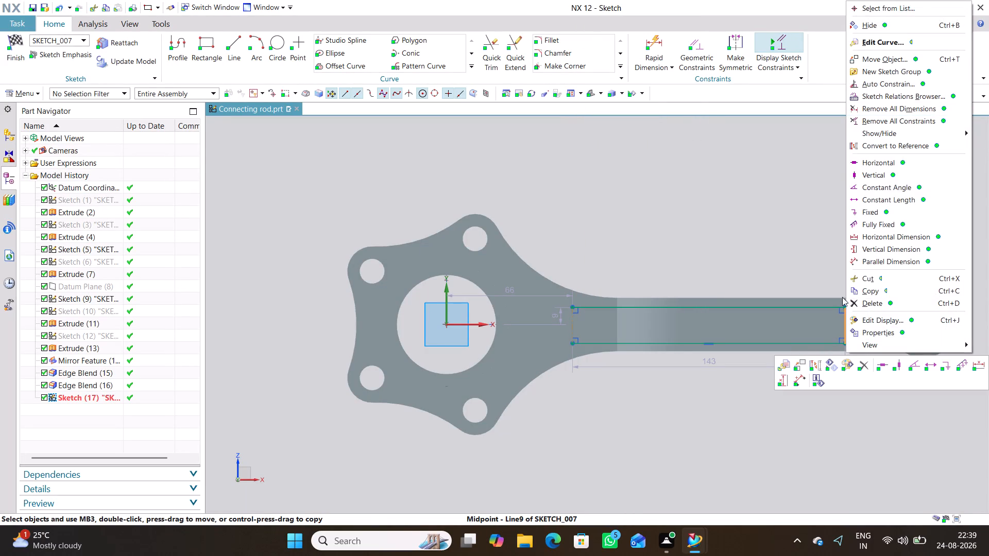
left_click(859, 146)
left_click(684, 241)
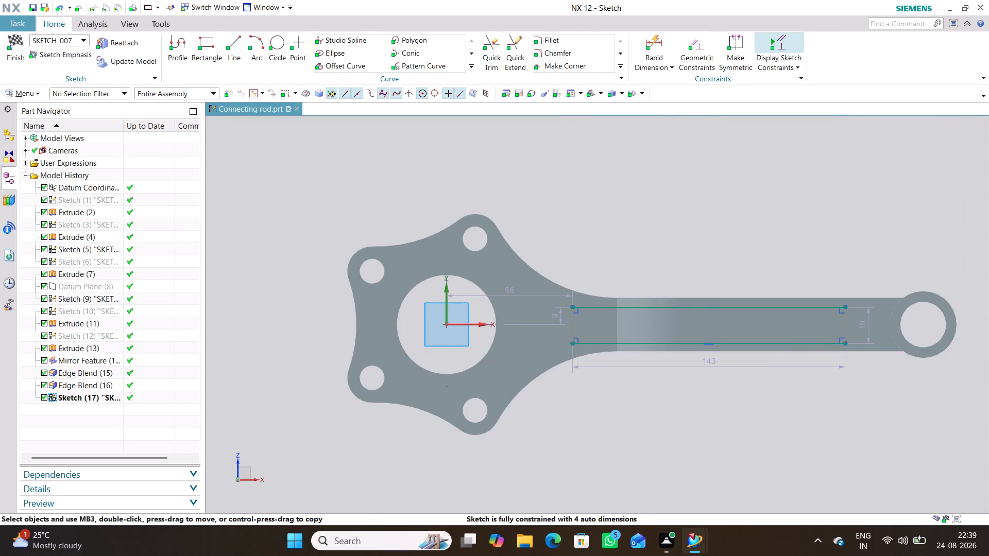
Set the rectangle's near side 70 mm from the sketch's vertical axis and its length to 150 mm.
scroll(634, 263, "up", 1)
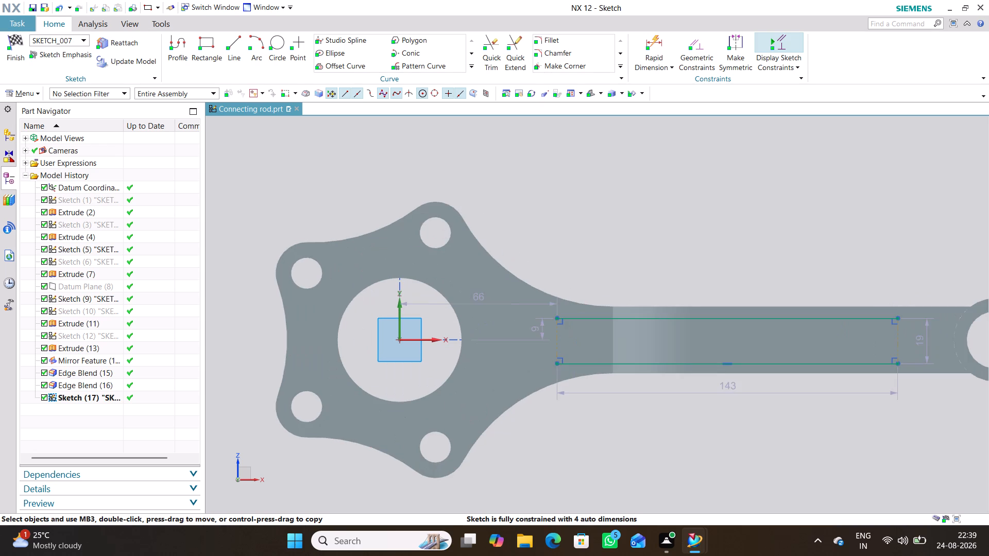
double_click(479, 295)
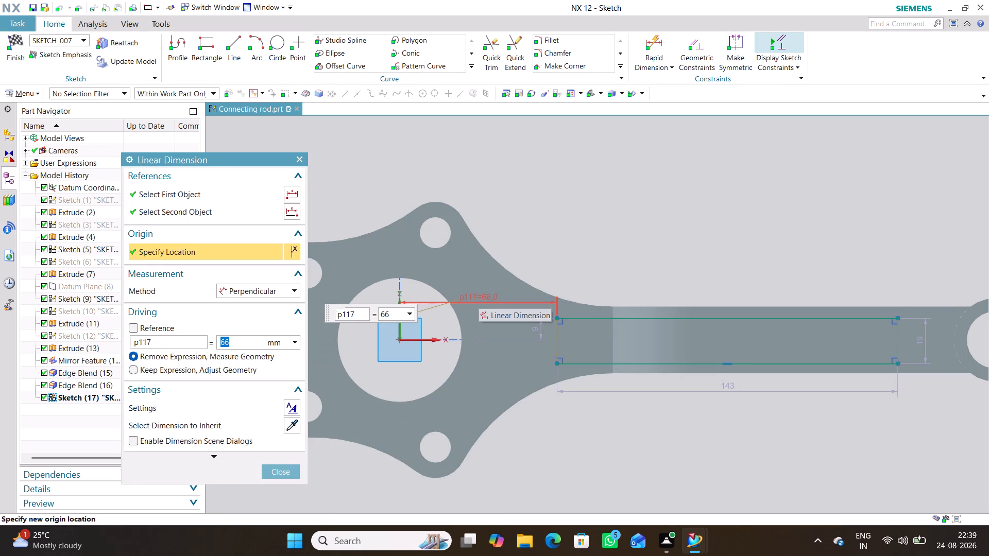
type("70")
key("Return")
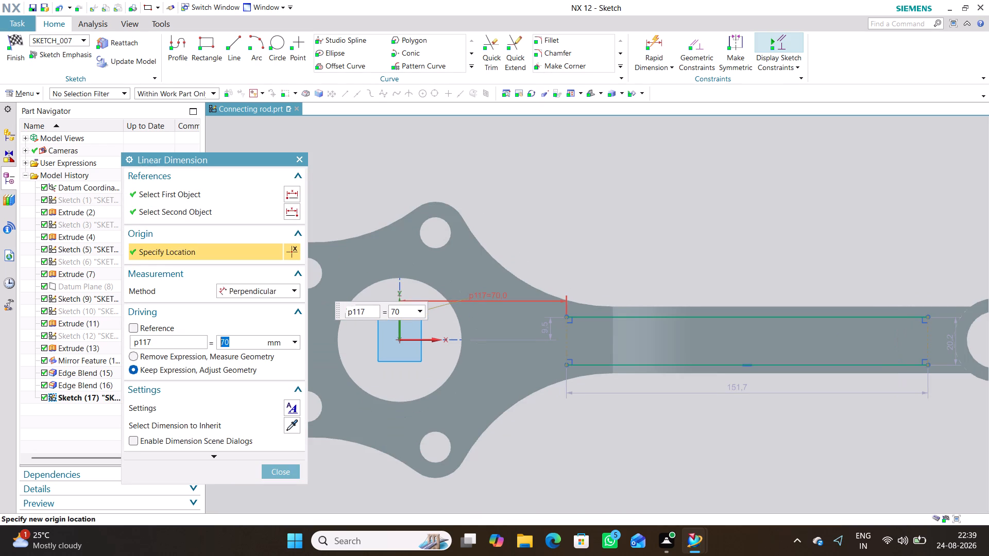
left_click(281, 473)
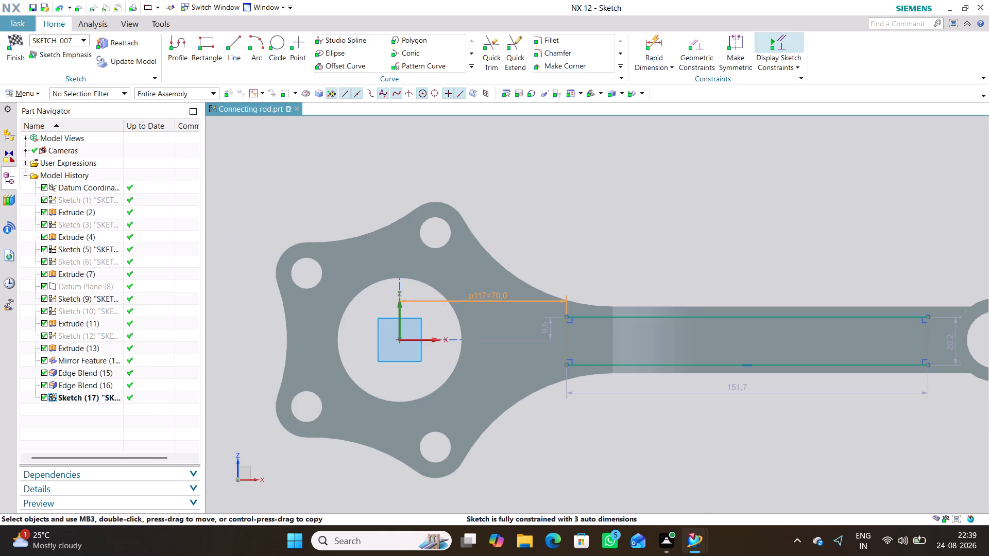
double_click(738, 388)
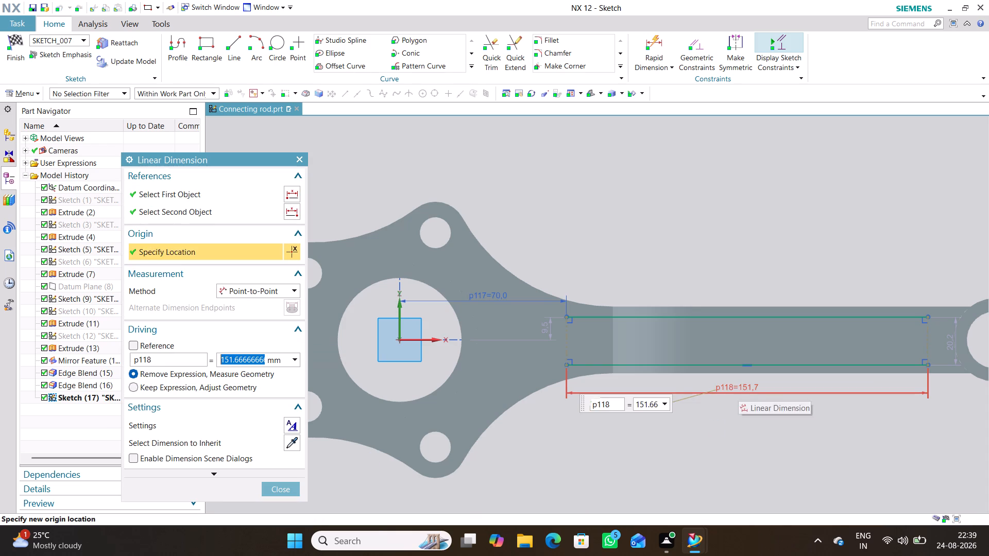
type("150")
key("Return")
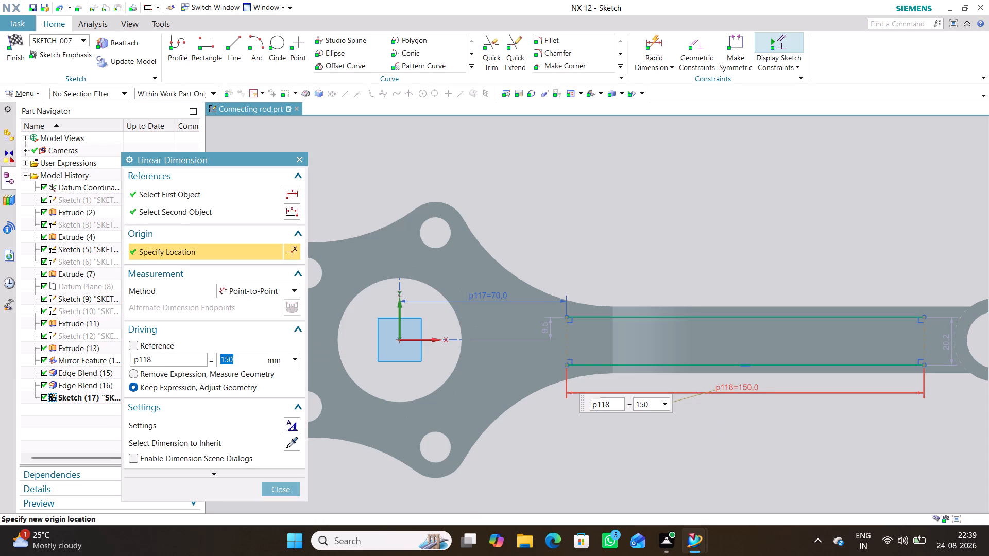
left_click(808, 452)
Set the rectangle's height to 16 mm and its upper line's distance from the horizontal axis to 8 mm.
left_click(943, 340)
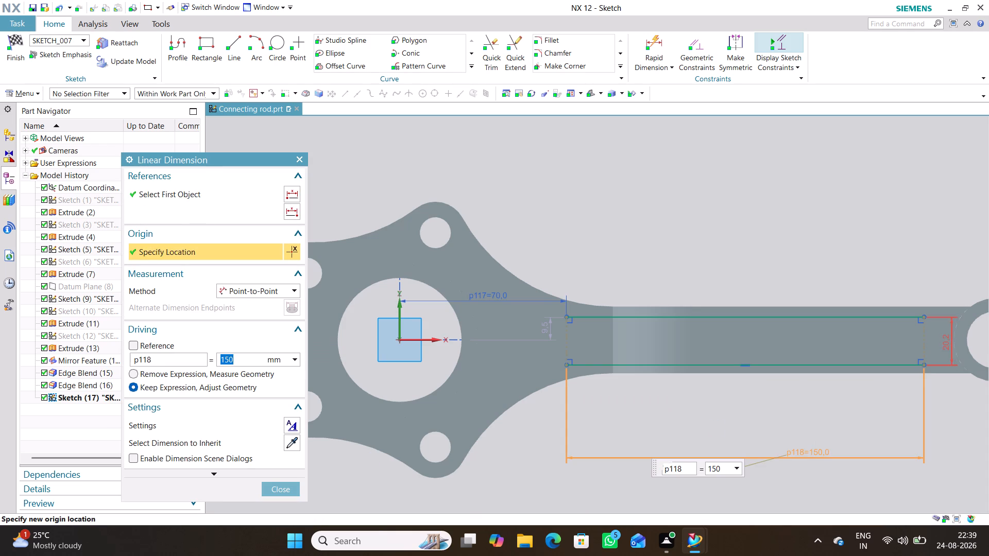
left_click(943, 340)
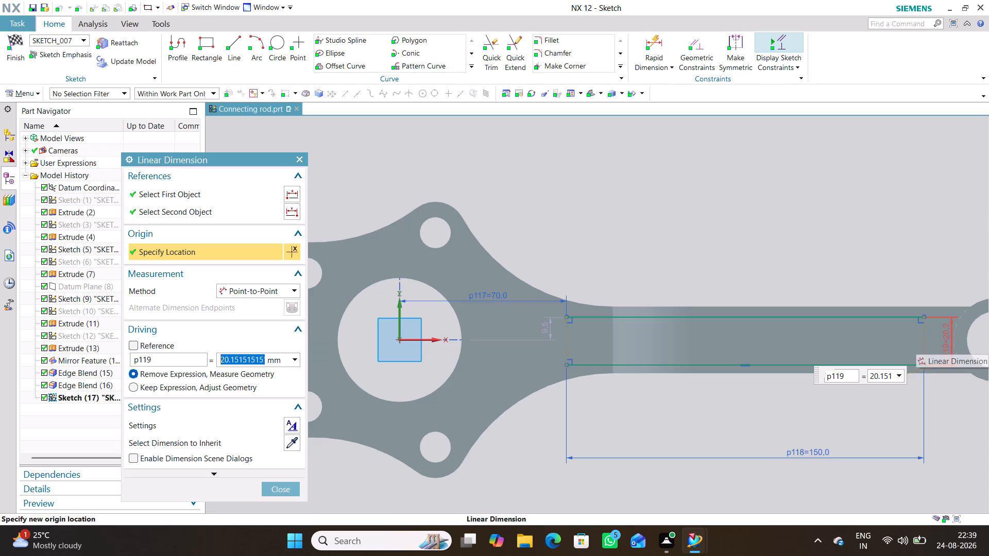
type("16")
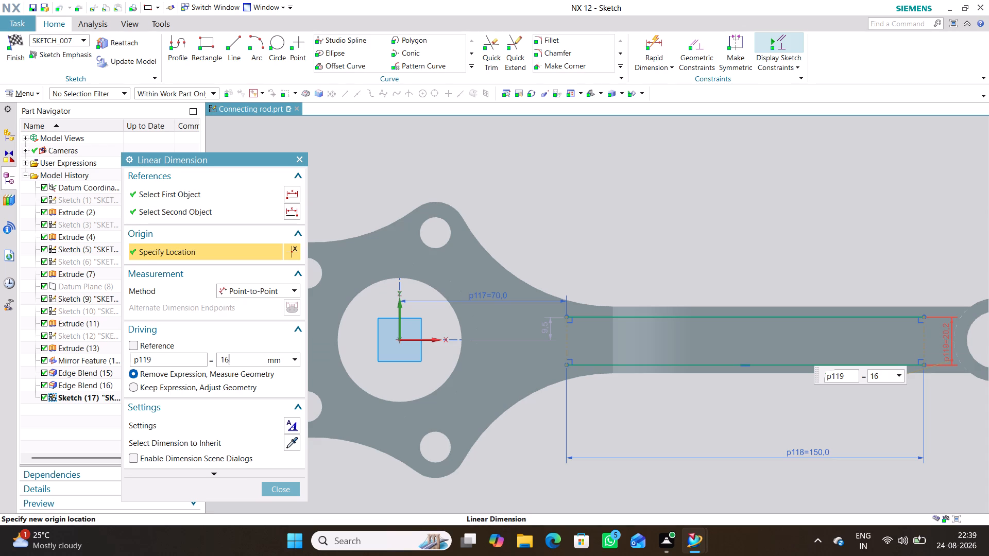
key("Return")
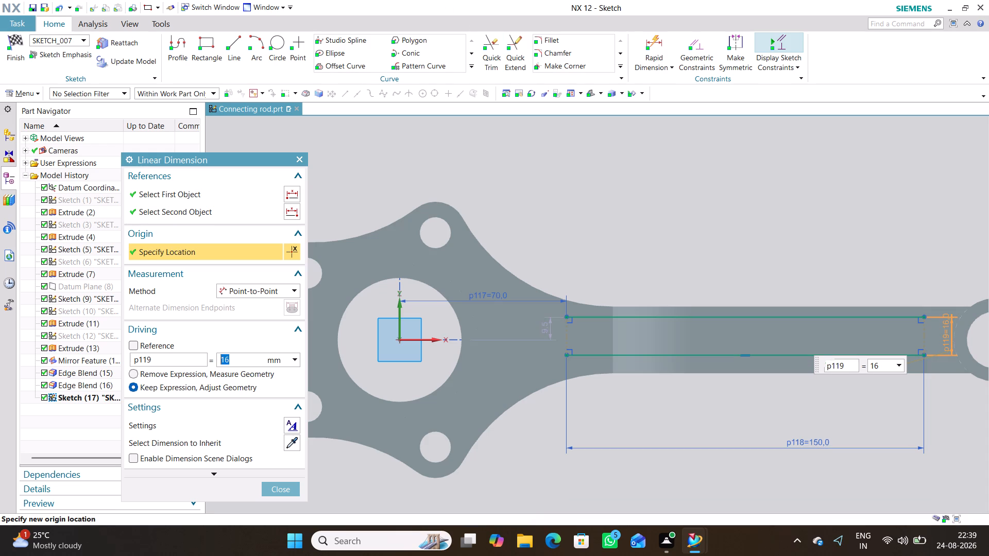
double_click(547, 326)
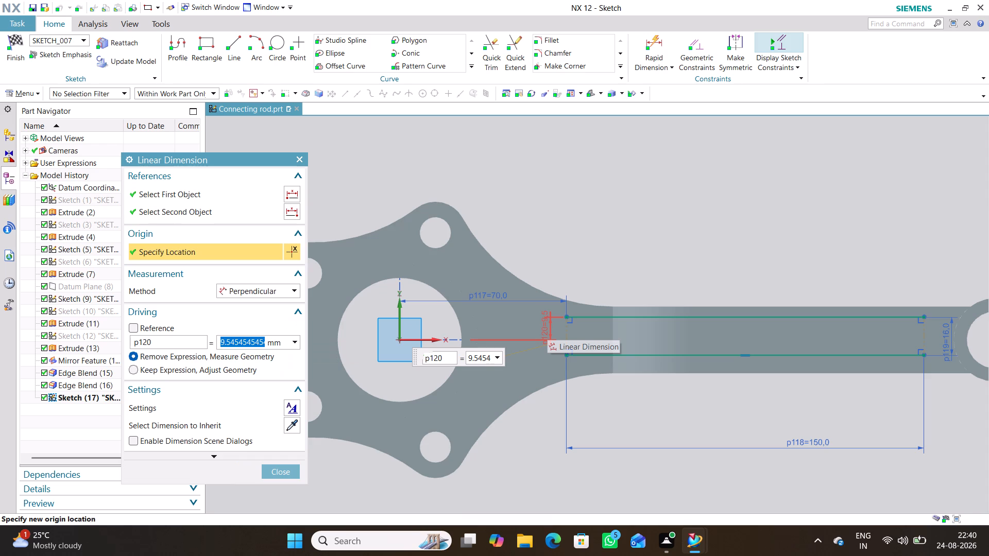
key("8")
key("Return")
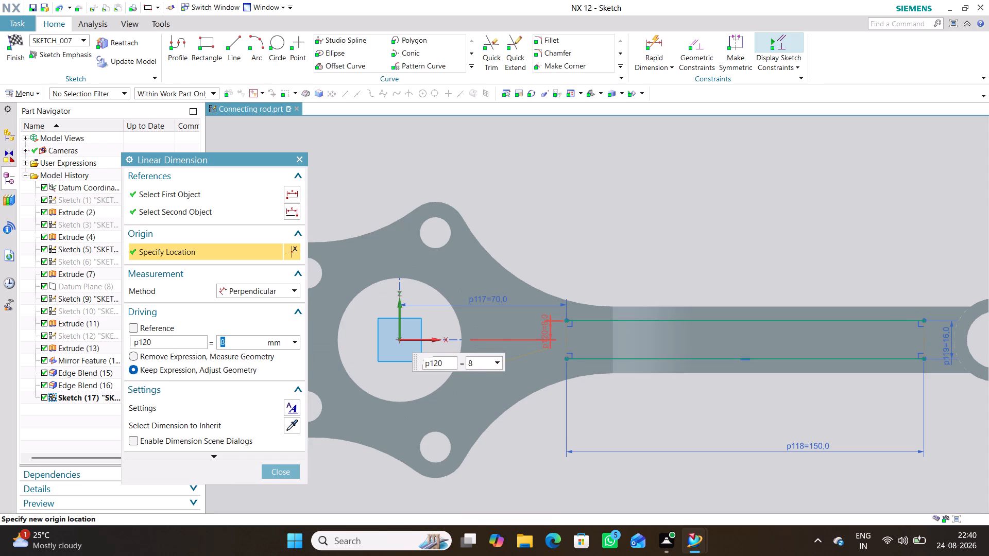
left_click(282, 470)
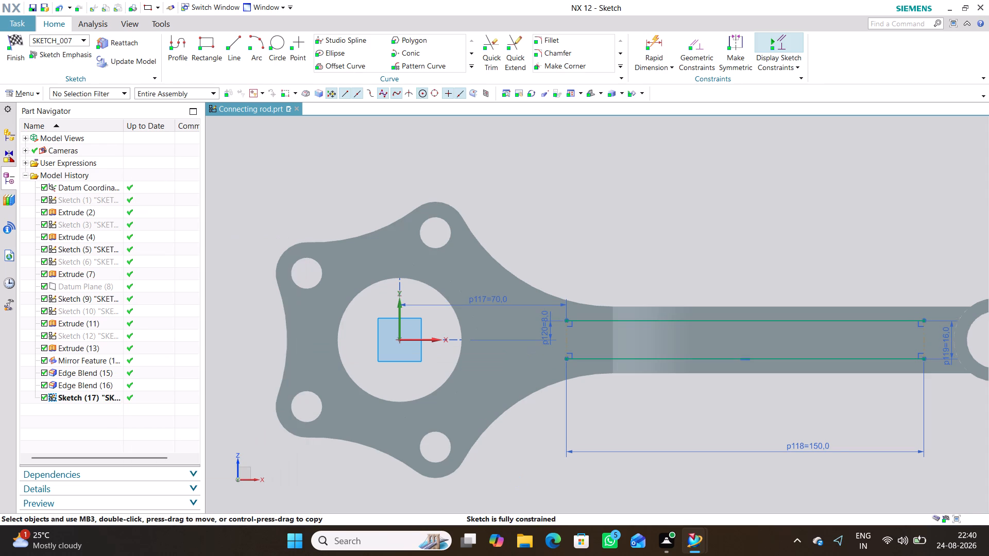
Reposition the 150 mm length dimension closer to the rectangle, just below the shank.
left_click(696, 471)
left_click(820, 423)
left_click_drag(813, 450, 770, 402)
left_click(705, 462)
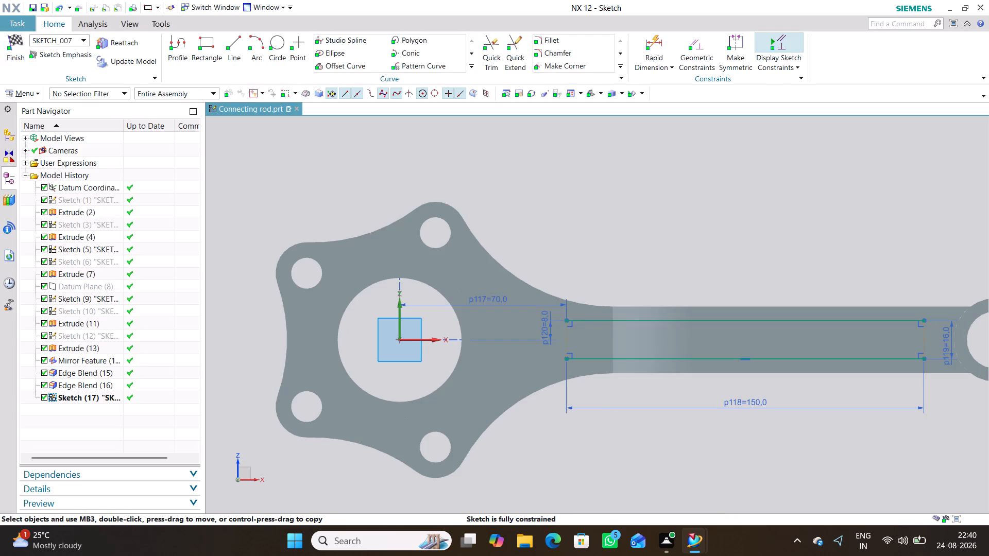
Close both ends of the profile with outward three-point arcs of about 8 mm radius, forming a slot.
left_click(253, 43)
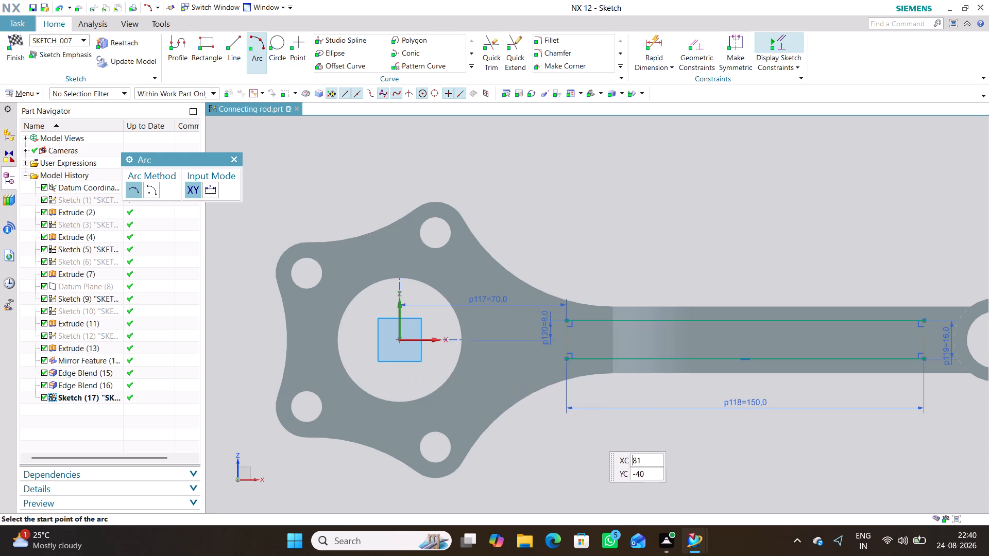
left_click(567, 357)
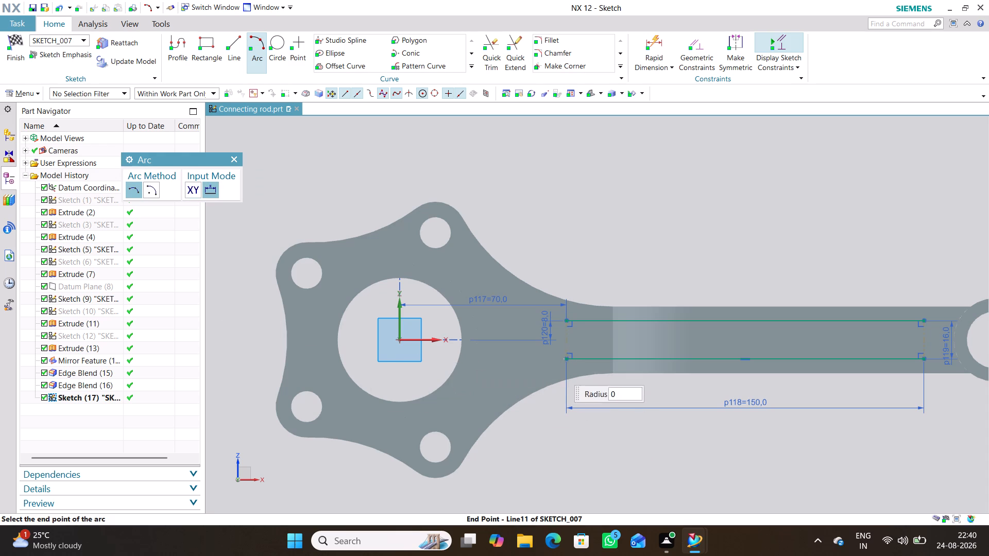
left_click(566, 321)
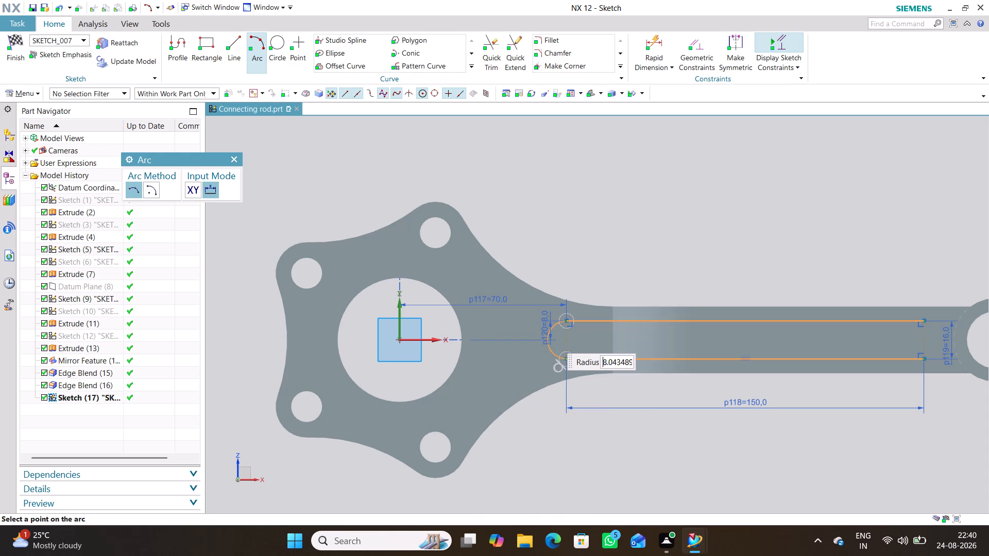
left_click(549, 336)
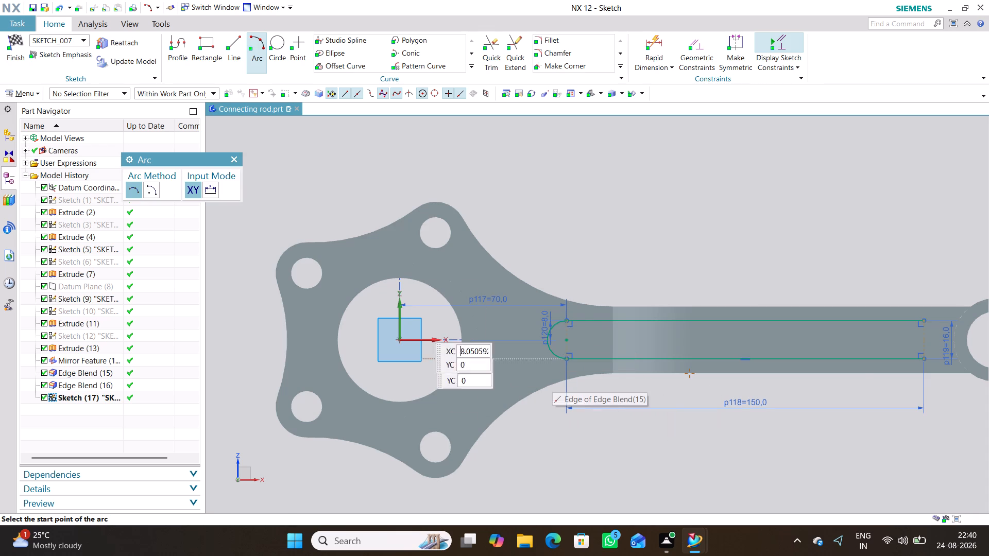
left_click(923, 318)
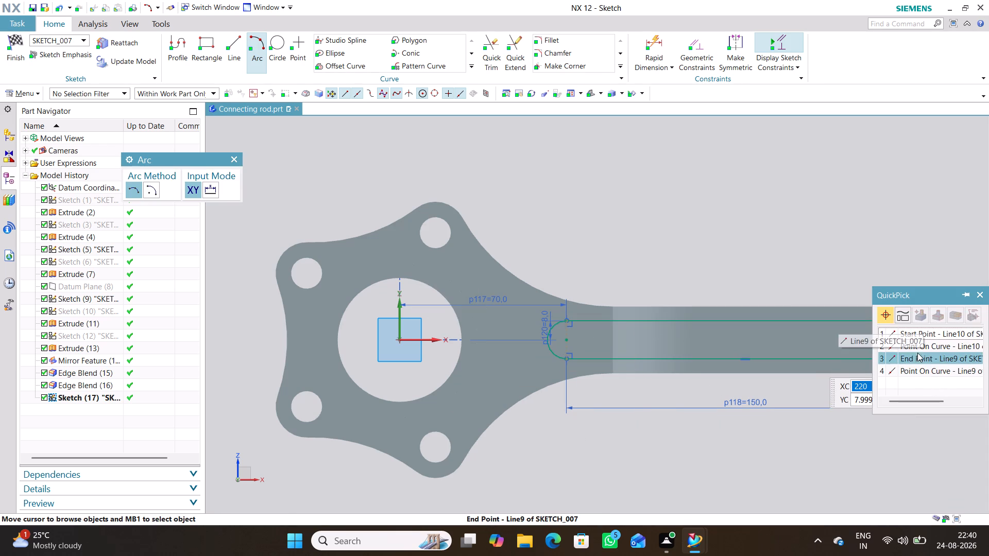
left_click(917, 334)
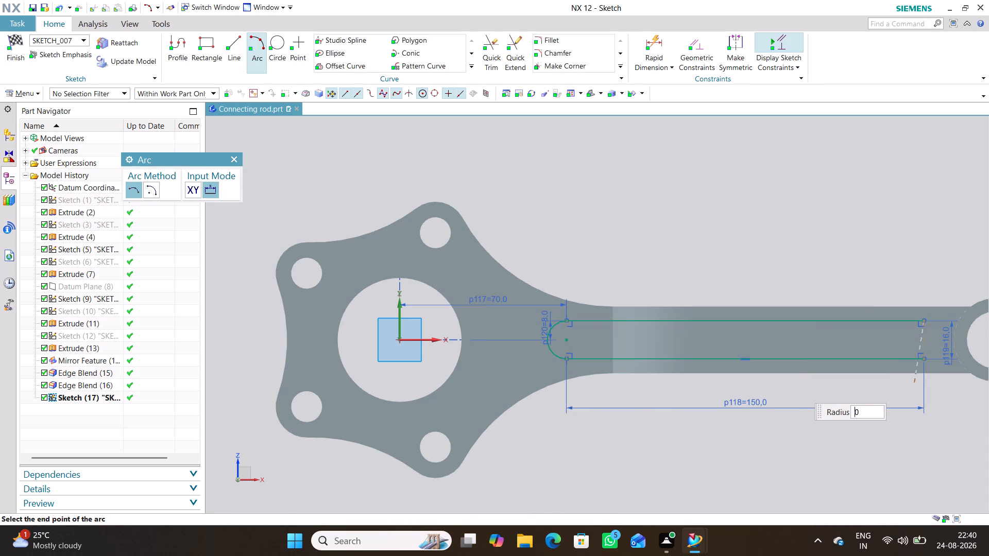
left_click(924, 358)
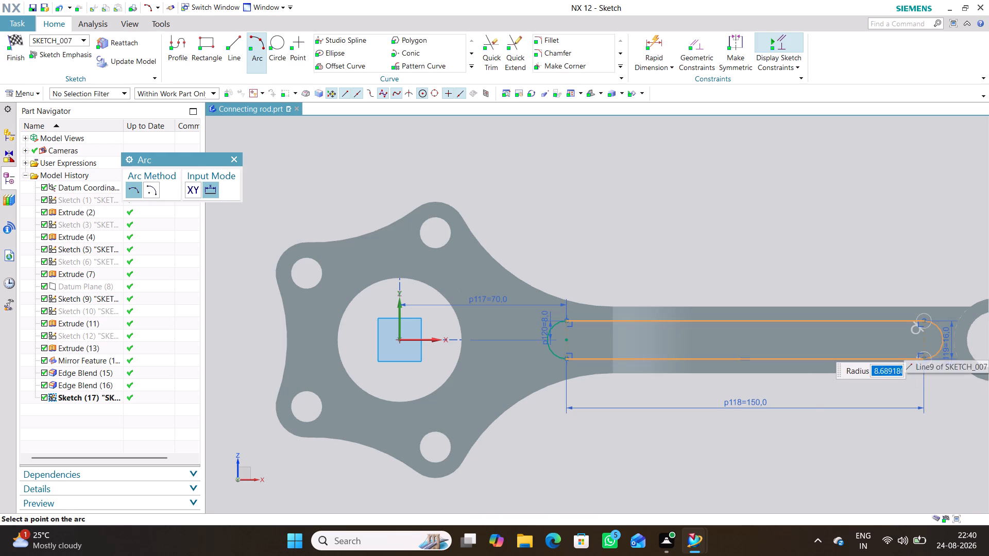
left_click(938, 343)
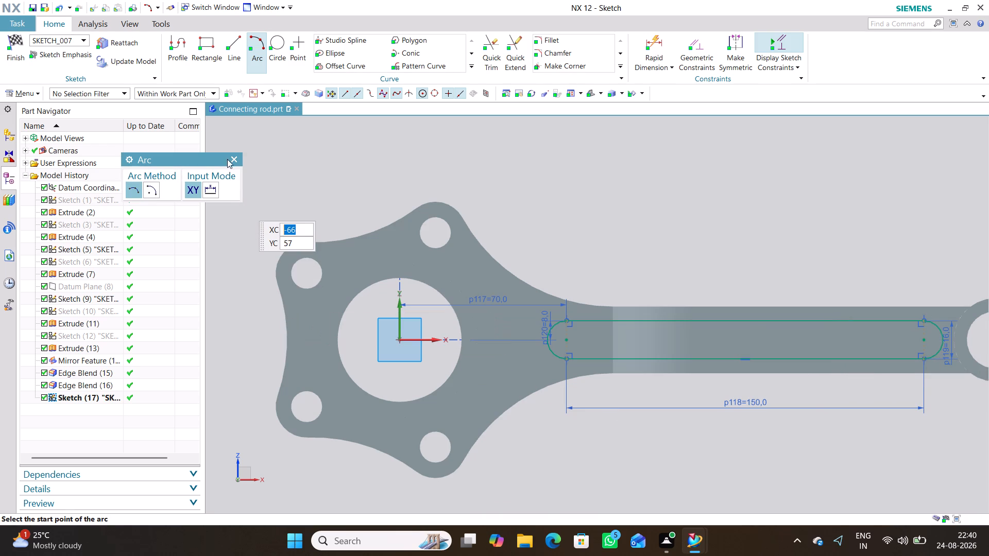
left_click(233, 155)
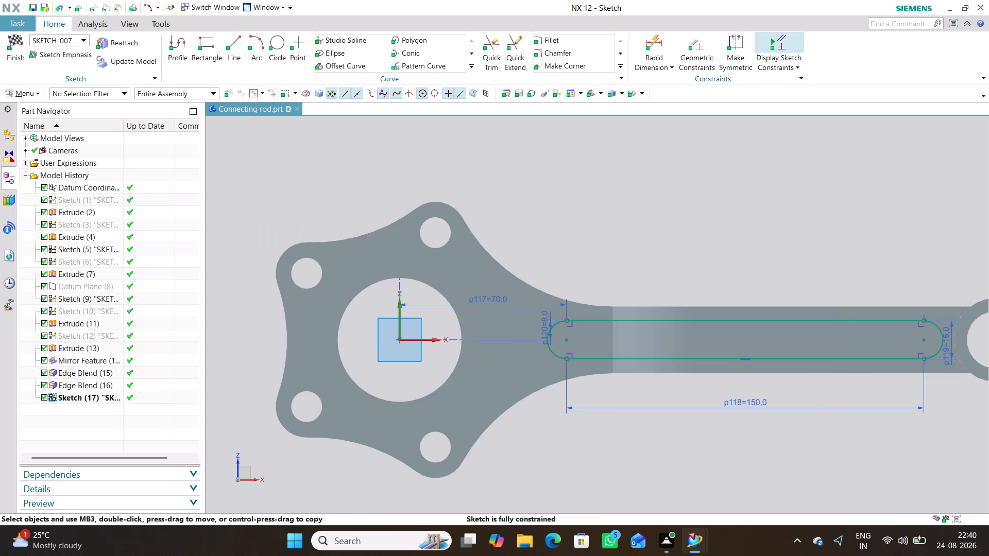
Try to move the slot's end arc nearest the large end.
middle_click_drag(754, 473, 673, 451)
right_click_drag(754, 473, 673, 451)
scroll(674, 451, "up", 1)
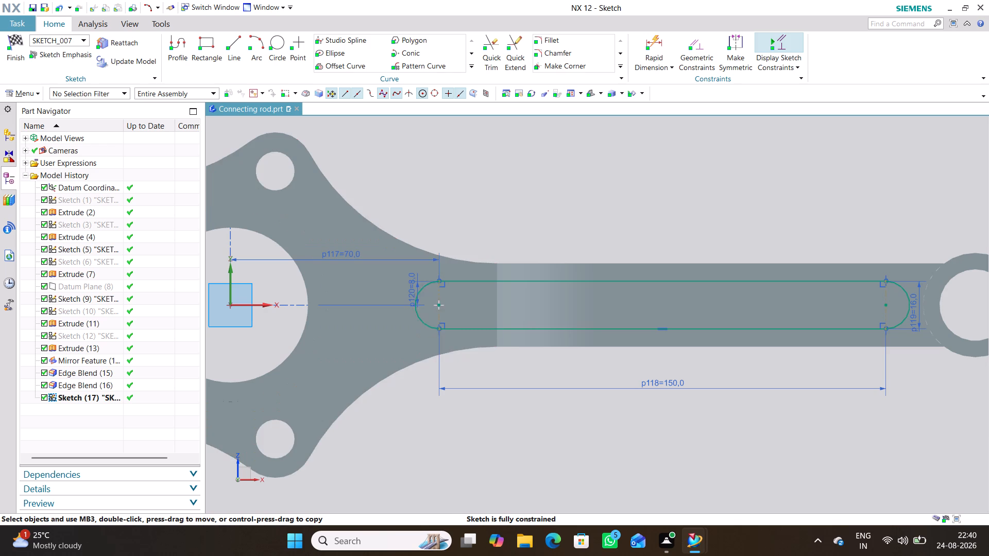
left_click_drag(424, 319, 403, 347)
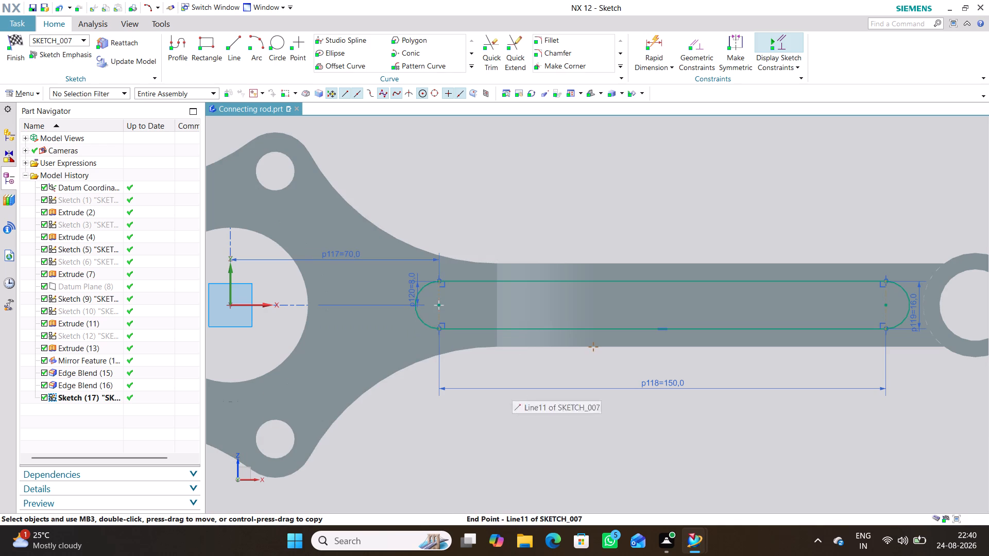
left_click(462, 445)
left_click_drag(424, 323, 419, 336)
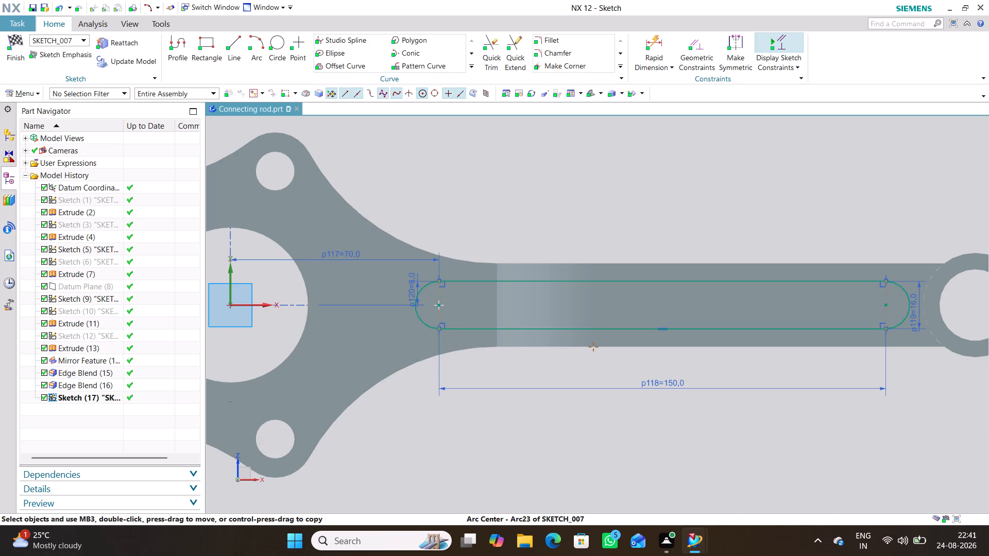
Try to move the slot's end arcs and its long straight sides to test whether the profile is fixed.
left_click_drag(419, 336, 458, 306)
left_click(545, 449)
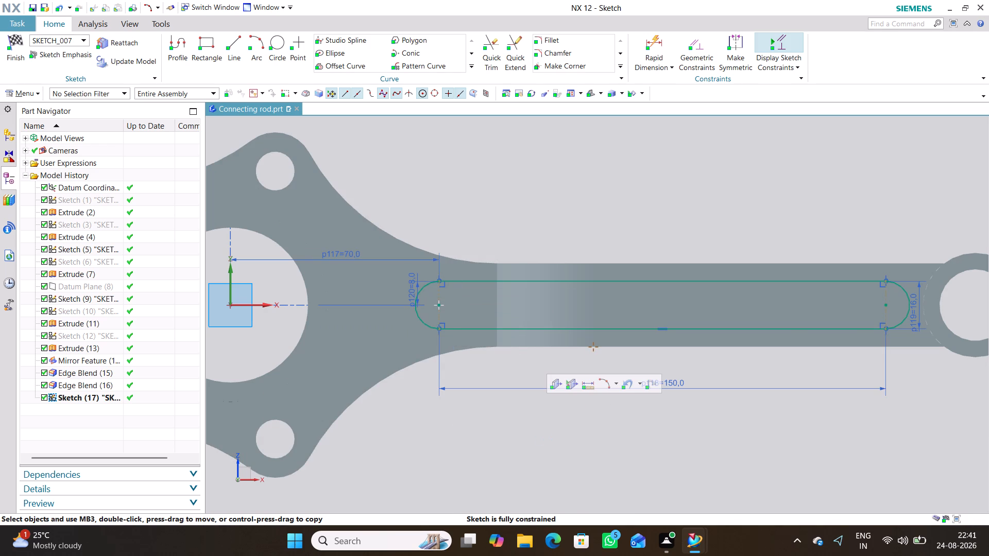
left_click_drag(552, 328, 553, 371)
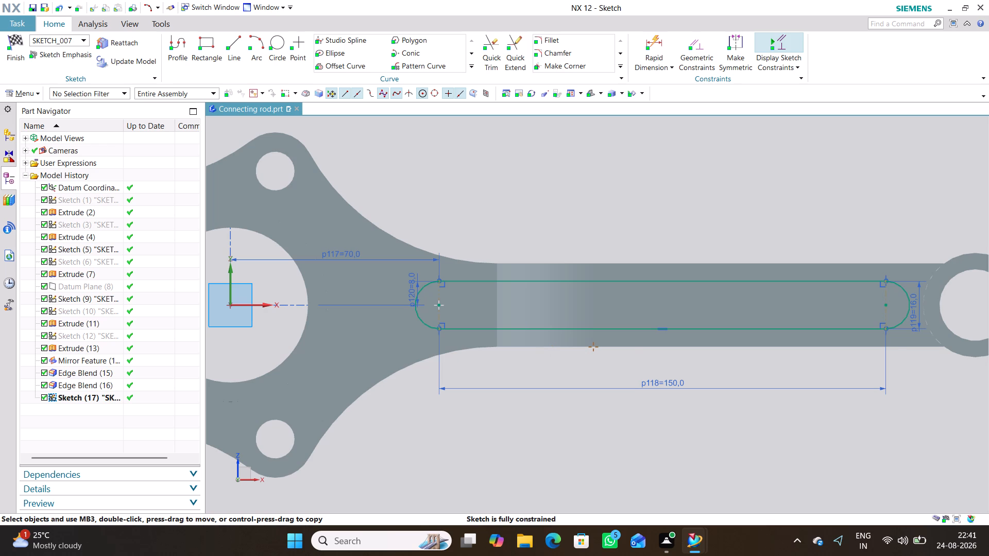
left_click_drag(900, 318, 903, 370)
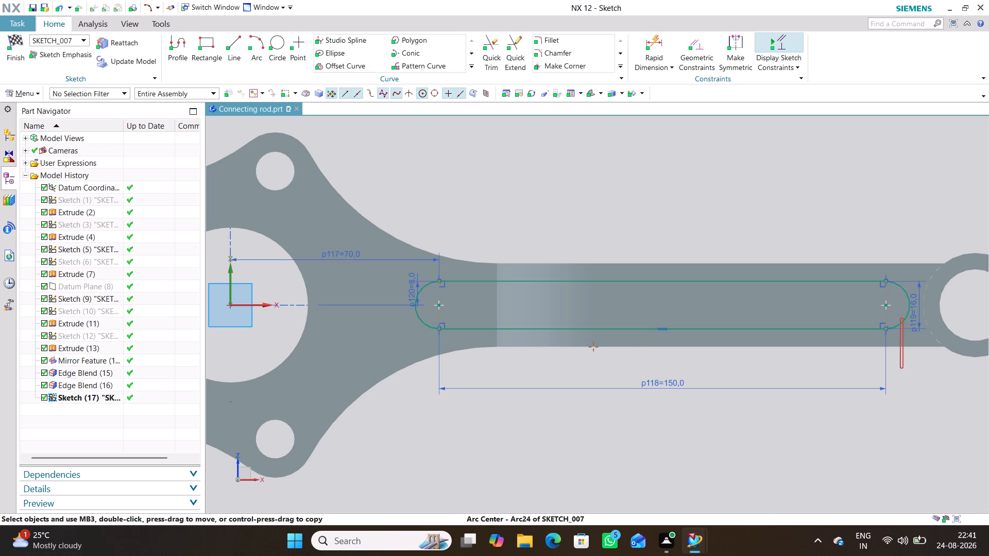
left_click_drag(903, 370, 903, 395)
left_click_drag(898, 288, 898, 287)
left_click_drag(898, 287, 898, 282)
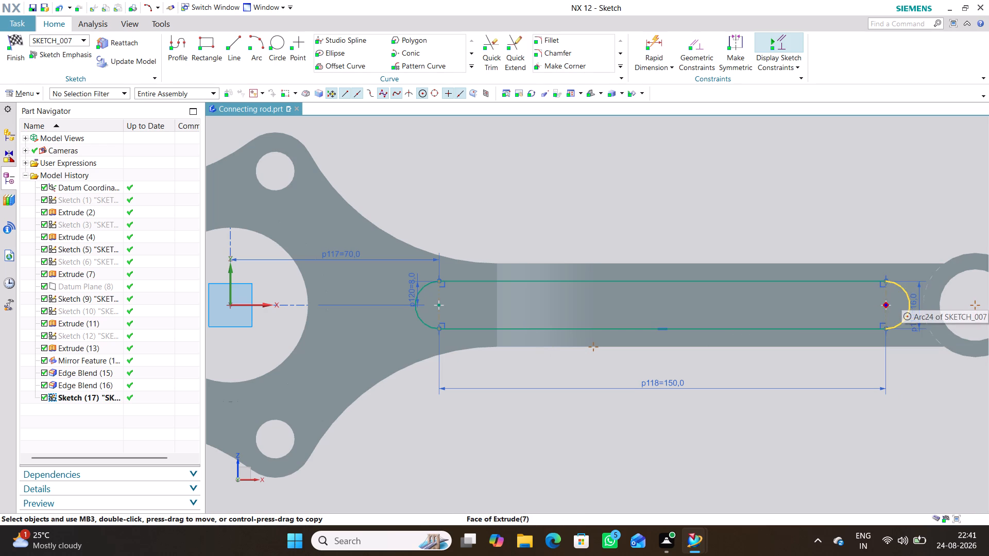
left_click_drag(902, 289, 912, 286)
left_click(822, 210)
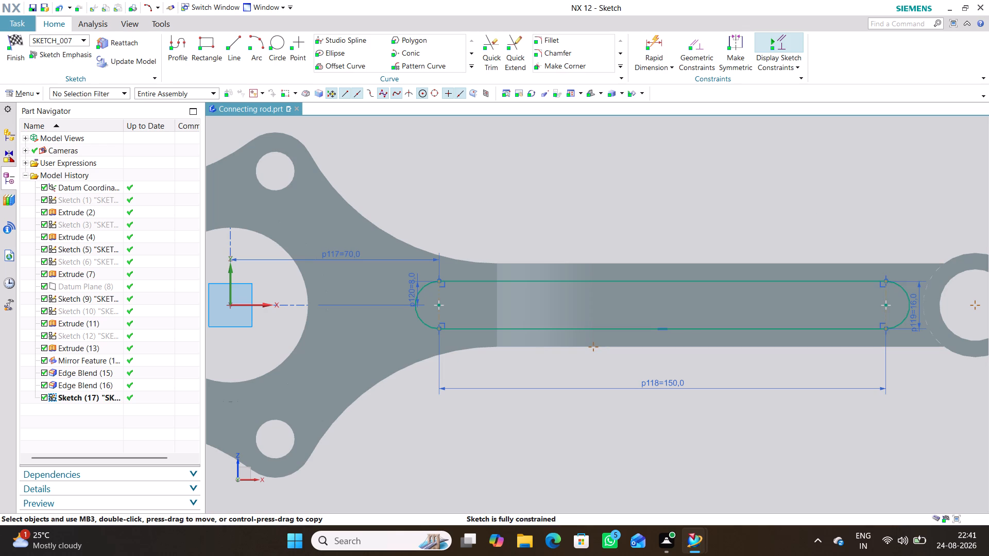
left_click_drag(850, 279, 843, 306)
left_click_drag(827, 281, 827, 249)
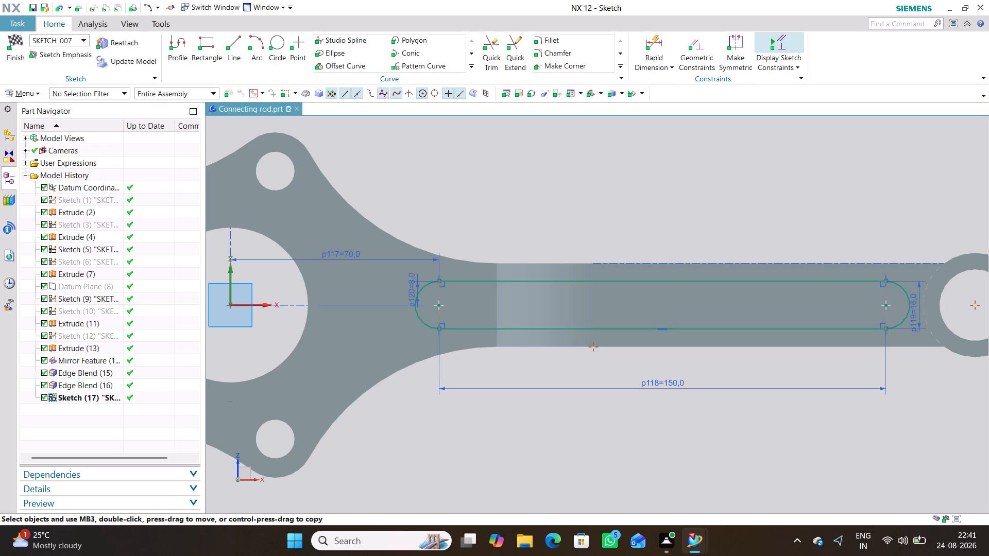
left_click(756, 227)
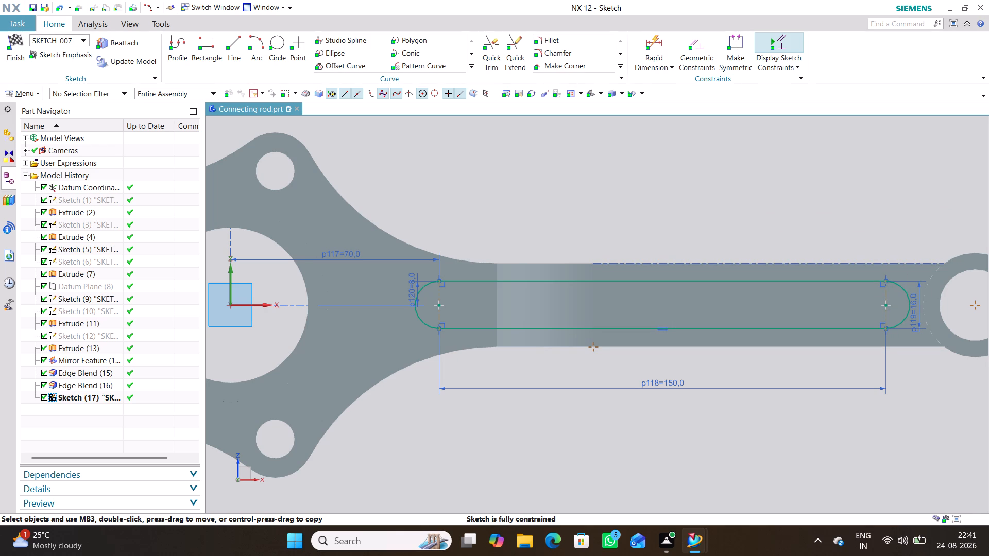
Finish the slot sketch and return to the solid model.
middle_click(575, 215)
scroll(575, 215, "down", 3)
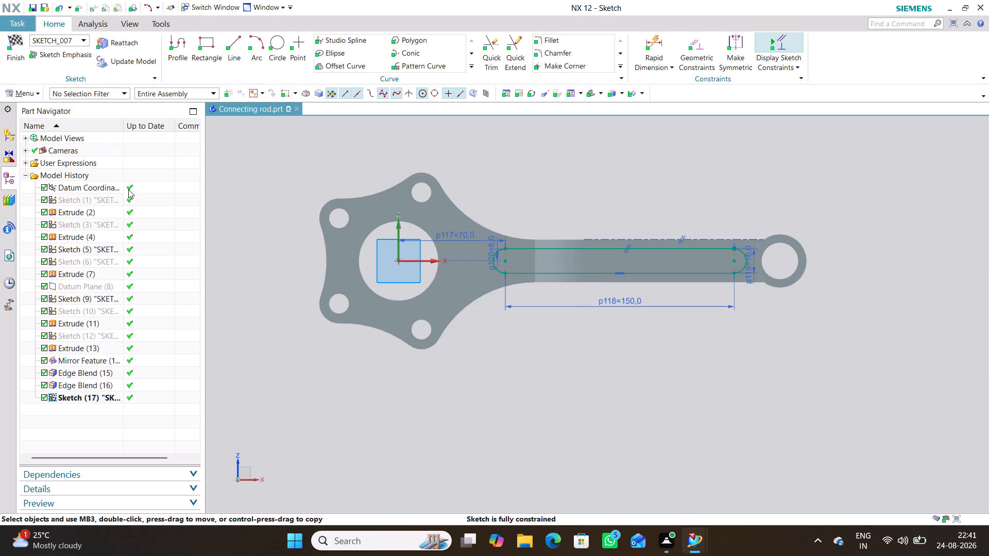
left_click(22, 62)
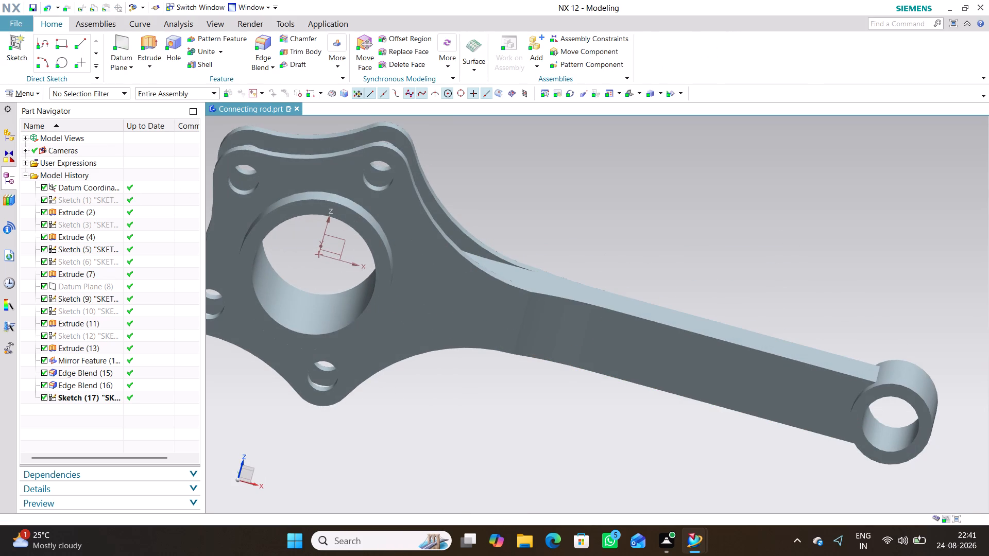
Extrude the slot sketch with a symmetric distance of 21 mm, subtracting it from the connecting rod's shank body.
left_click(151, 55)
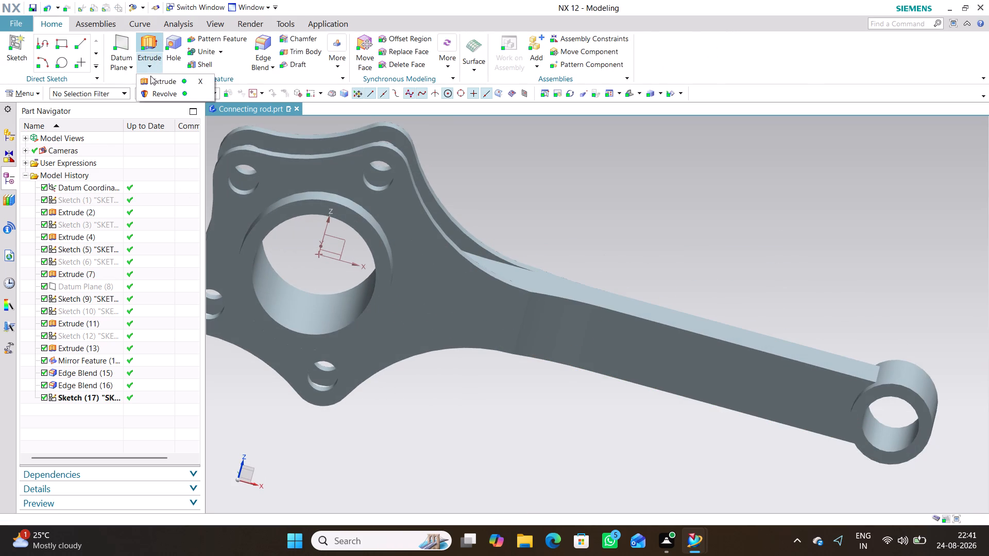
left_click(151, 78)
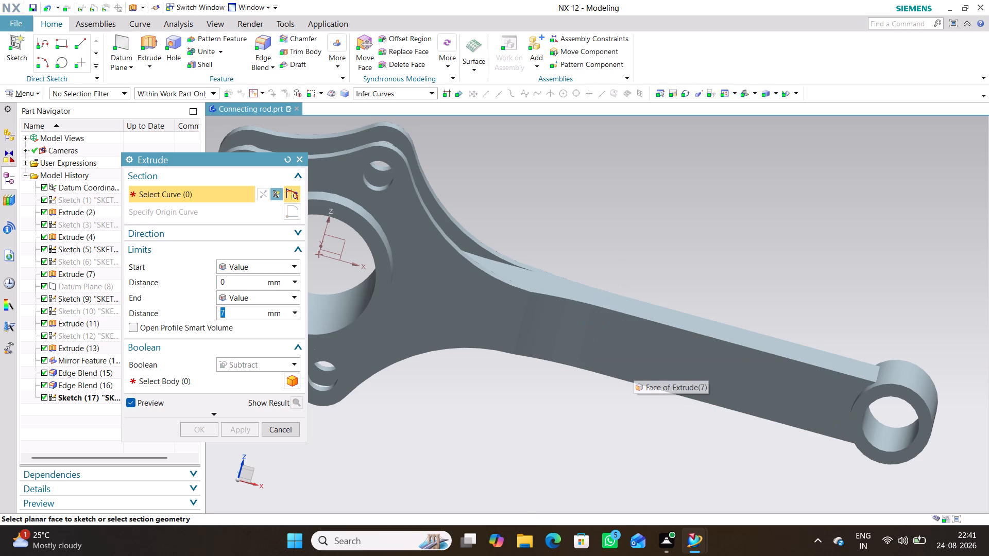
middle_click_drag(659, 238, 633, 234)
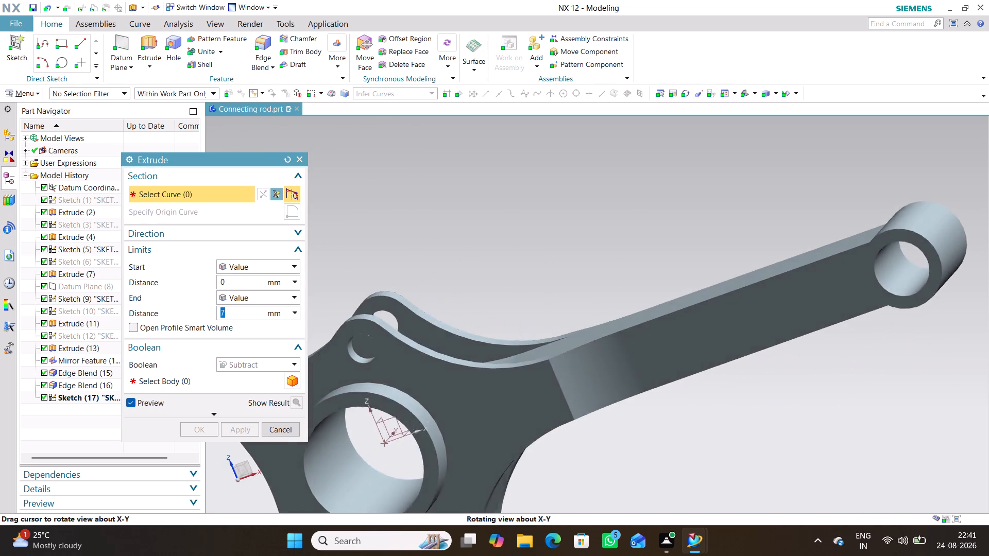
middle_click_drag(633, 234, 627, 267)
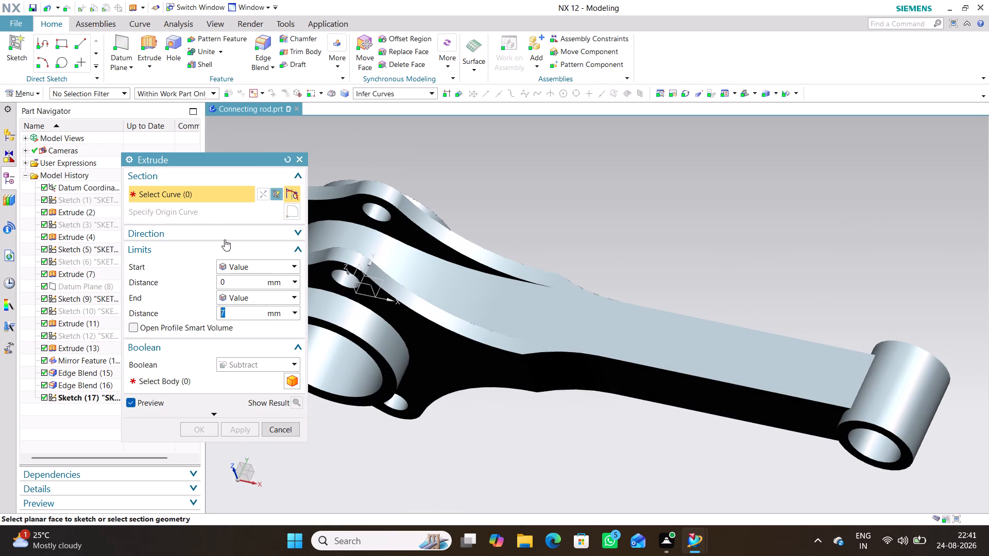
left_click_drag(215, 163, 318, 142)
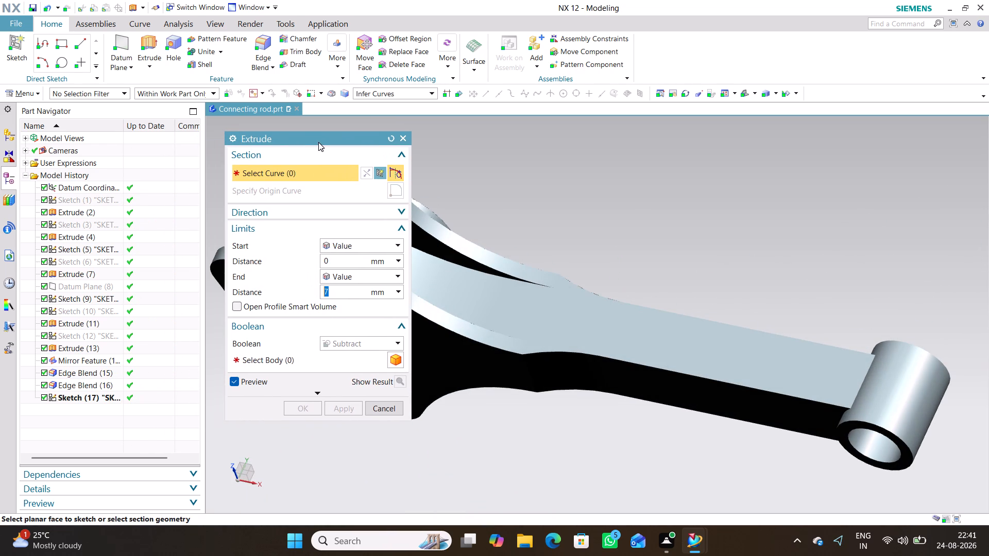
left_click(311, 173)
left_click(91, 397)
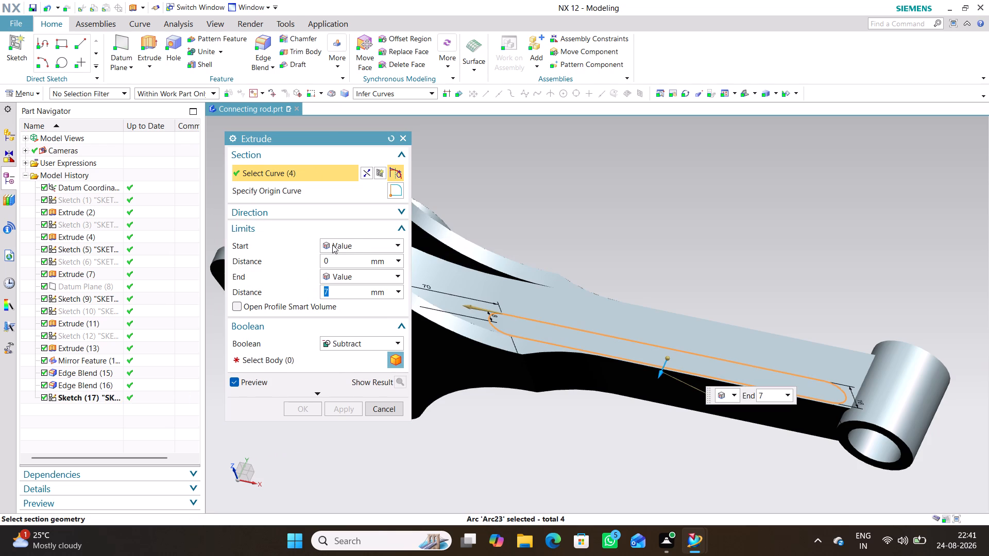
left_click(398, 242)
left_click(360, 270)
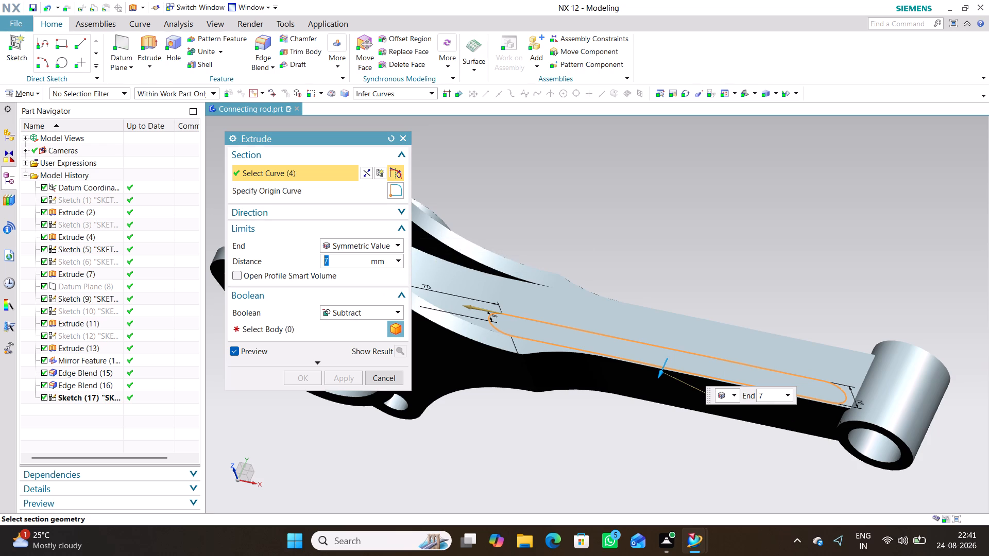
type("21")
left_click(545, 222)
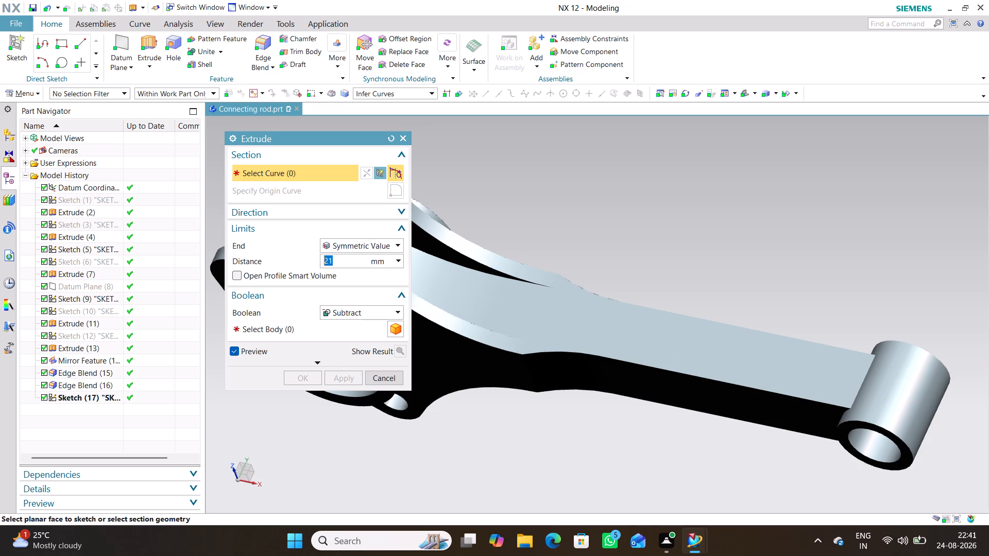
left_click(104, 399)
middle_click_drag(323, 435, 327, 416)
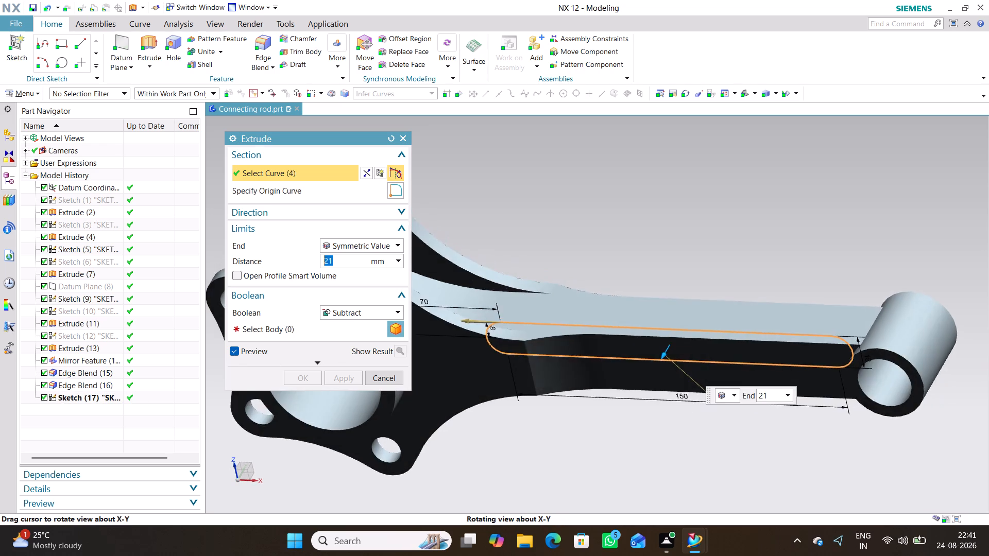
middle_click_drag(327, 416, 323, 428)
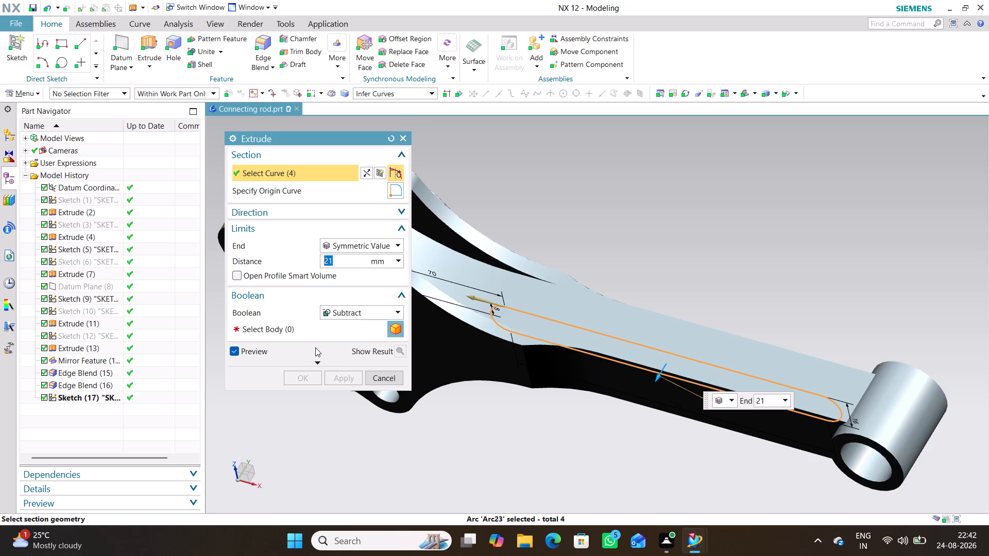
left_click(312, 334)
left_click(623, 320)
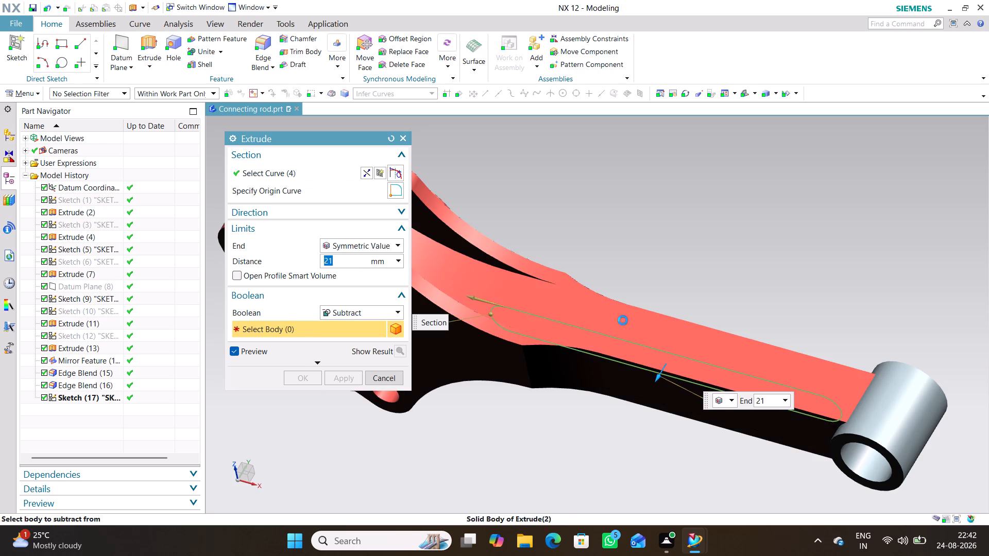
middle_click_drag(483, 447, 489, 412)
left_click(346, 378)
middle_click_drag(628, 436, 598, 437)
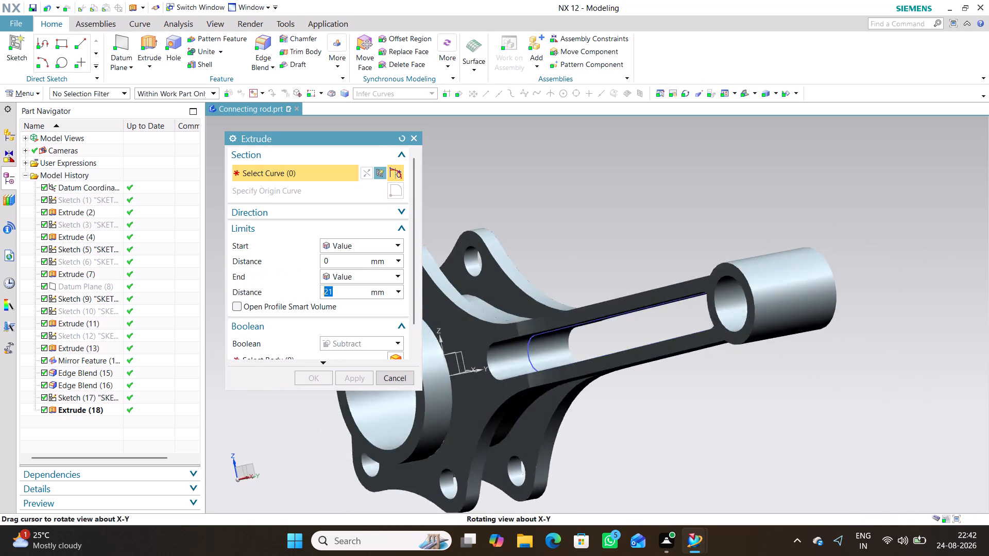
middle_click_drag(598, 437, 600, 453)
left_click(391, 380)
Hide the slot sketch that shows inside the shank cutout.
middle_click_drag(557, 465, 571, 454)
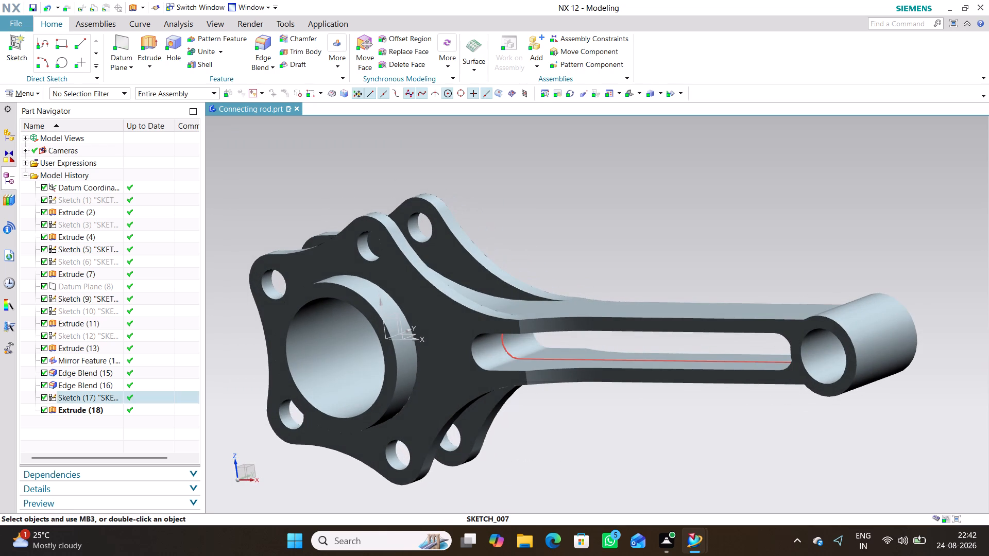
right_click(521, 354)
left_click(555, 105)
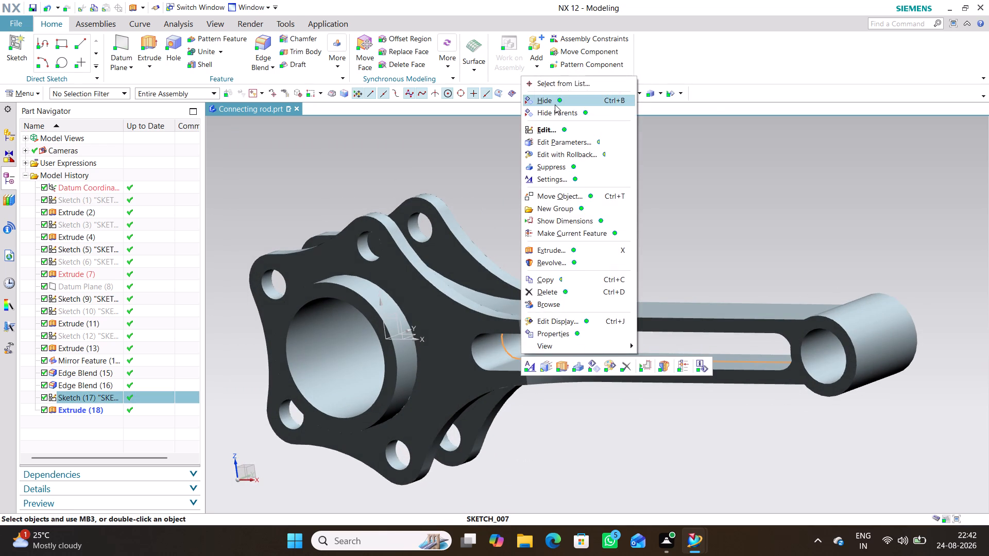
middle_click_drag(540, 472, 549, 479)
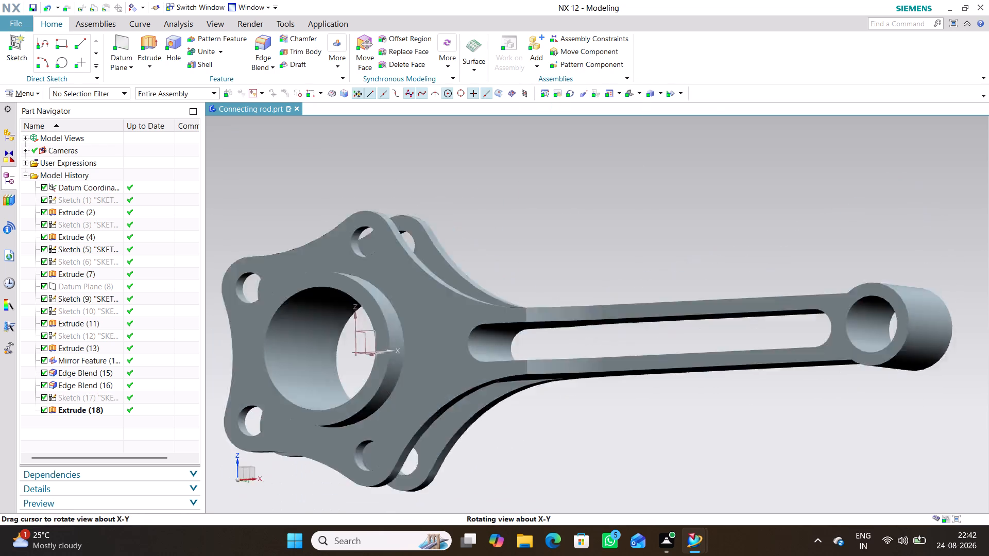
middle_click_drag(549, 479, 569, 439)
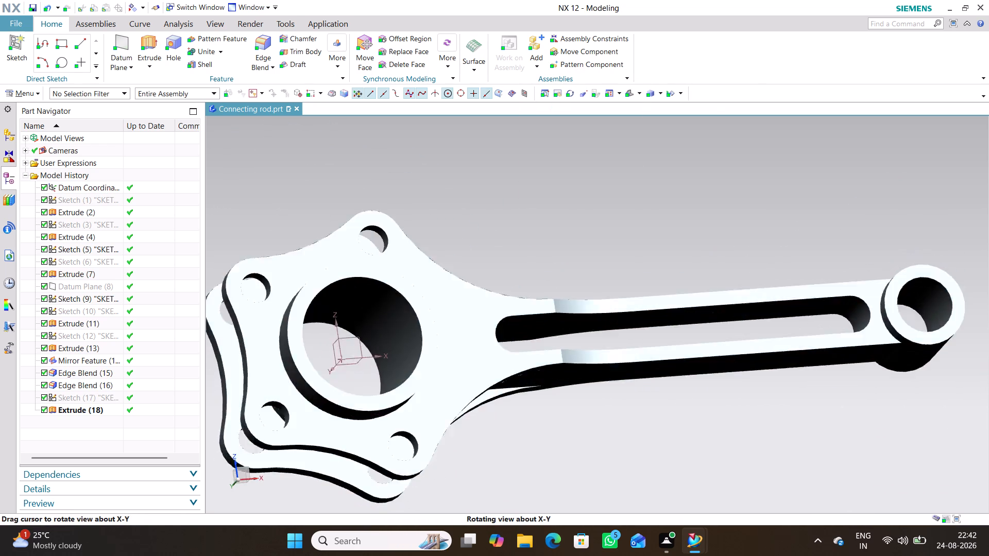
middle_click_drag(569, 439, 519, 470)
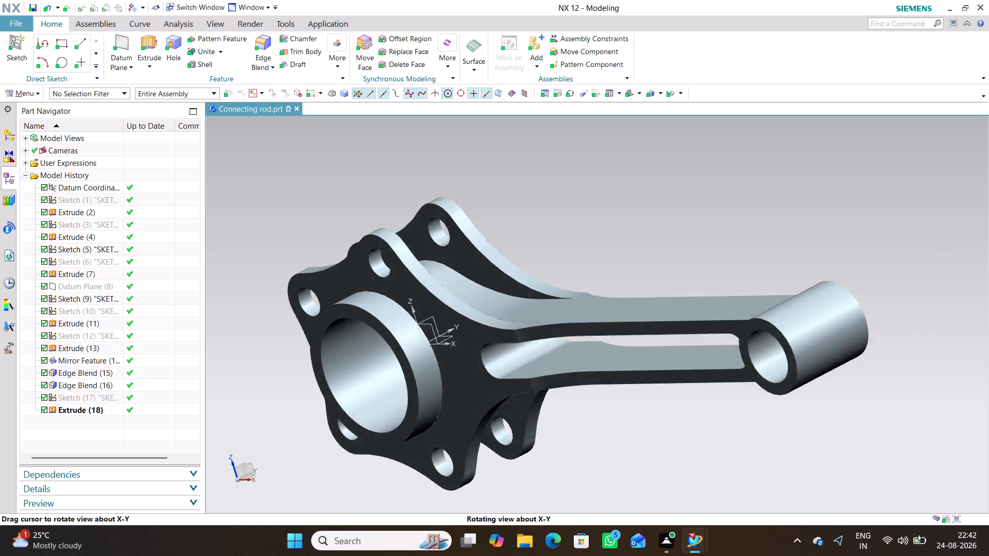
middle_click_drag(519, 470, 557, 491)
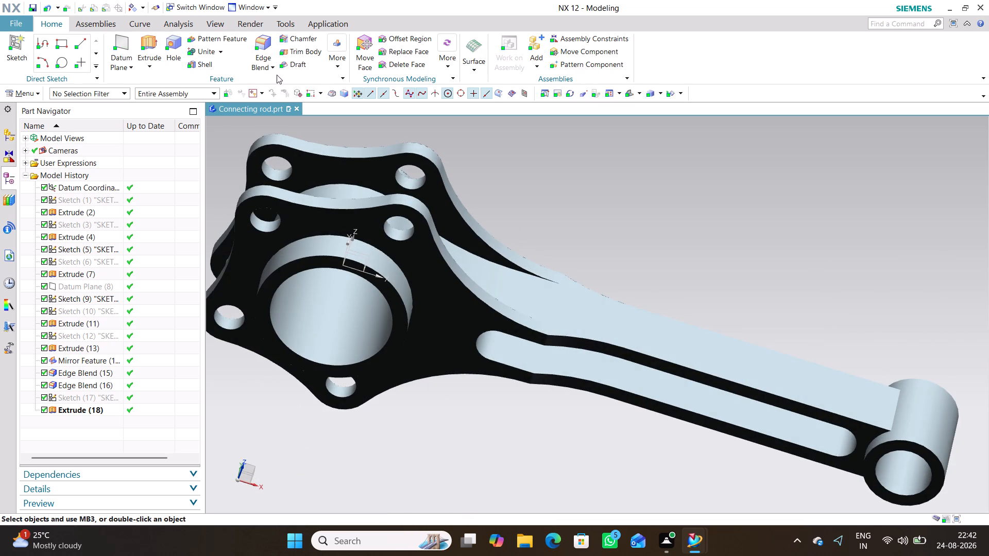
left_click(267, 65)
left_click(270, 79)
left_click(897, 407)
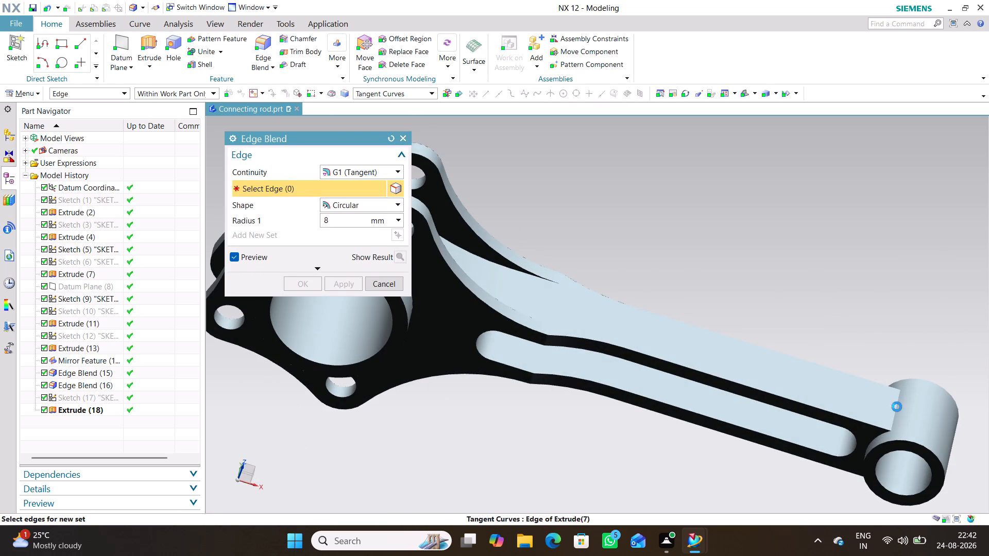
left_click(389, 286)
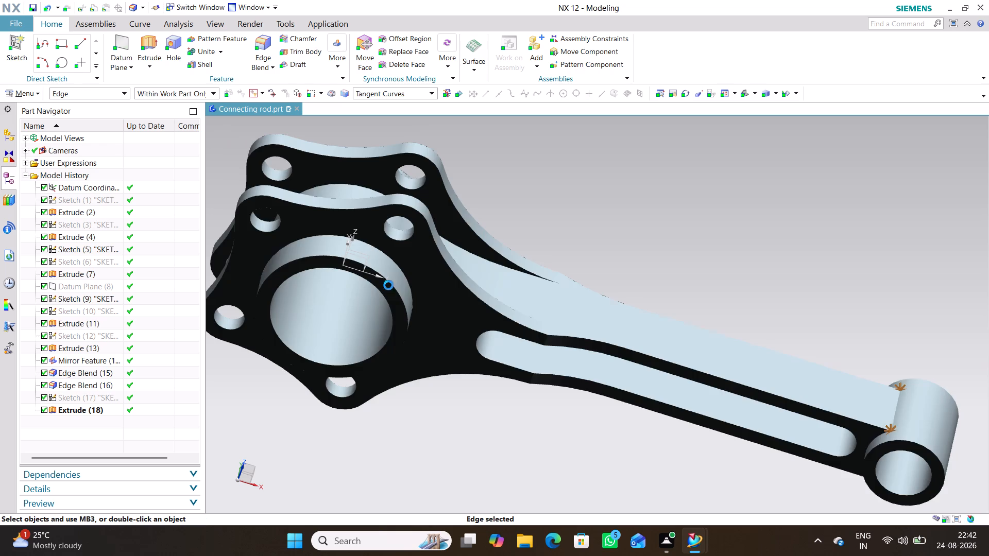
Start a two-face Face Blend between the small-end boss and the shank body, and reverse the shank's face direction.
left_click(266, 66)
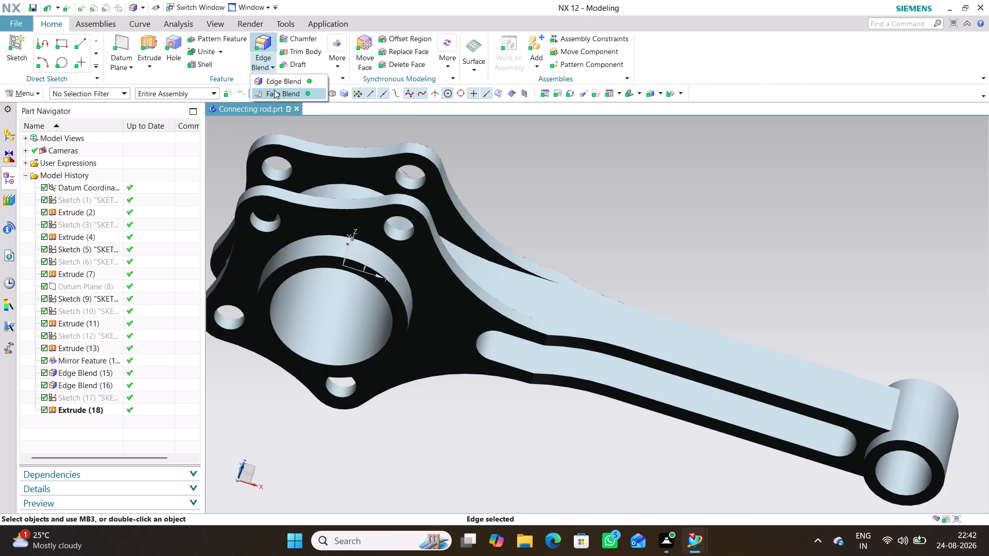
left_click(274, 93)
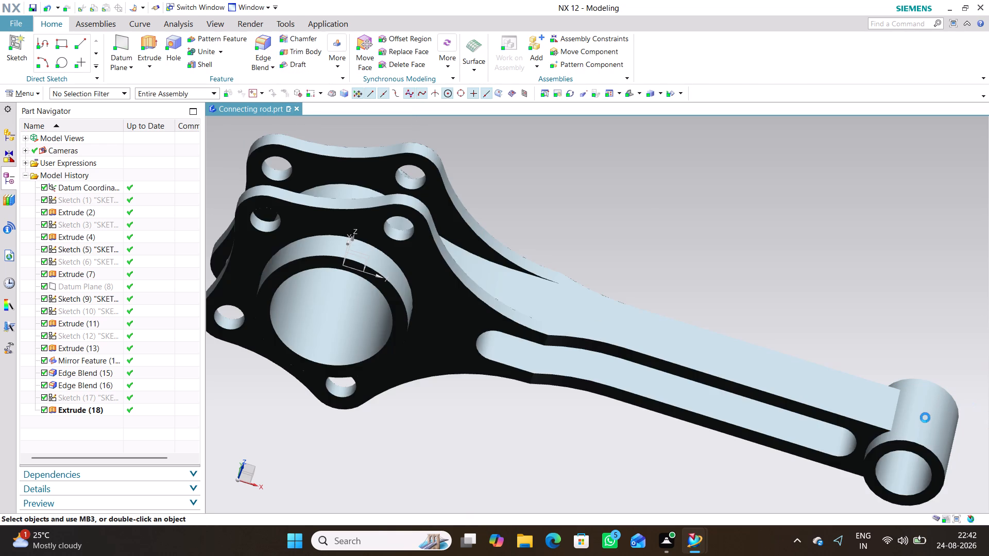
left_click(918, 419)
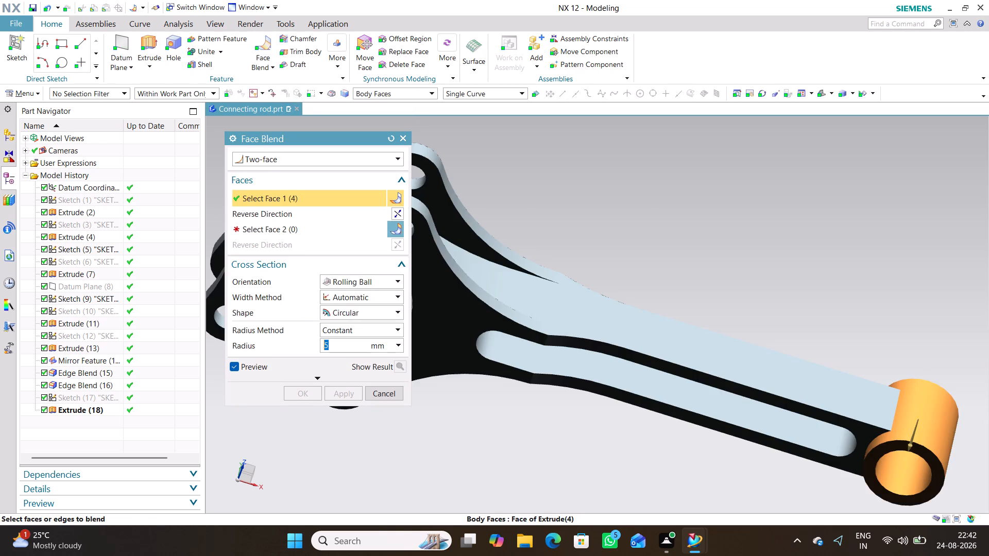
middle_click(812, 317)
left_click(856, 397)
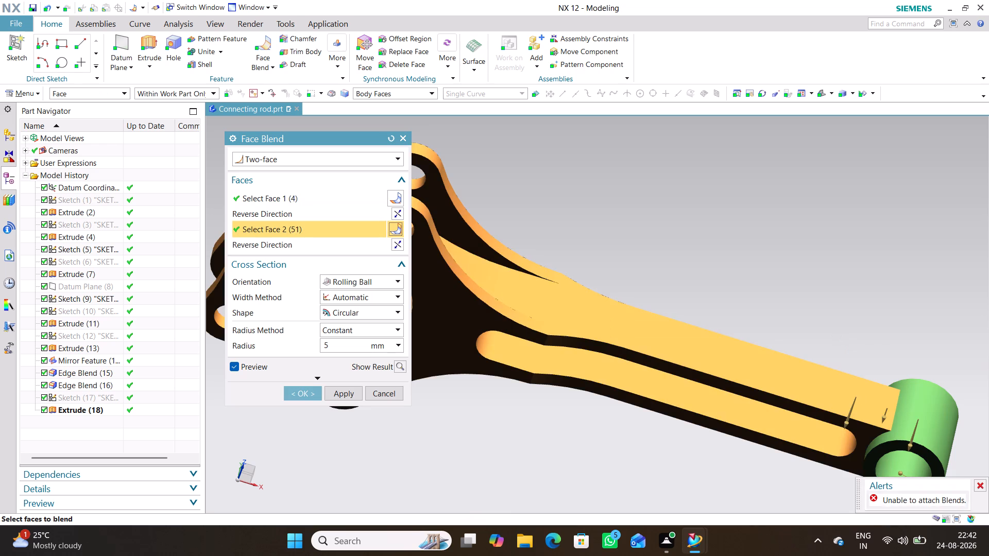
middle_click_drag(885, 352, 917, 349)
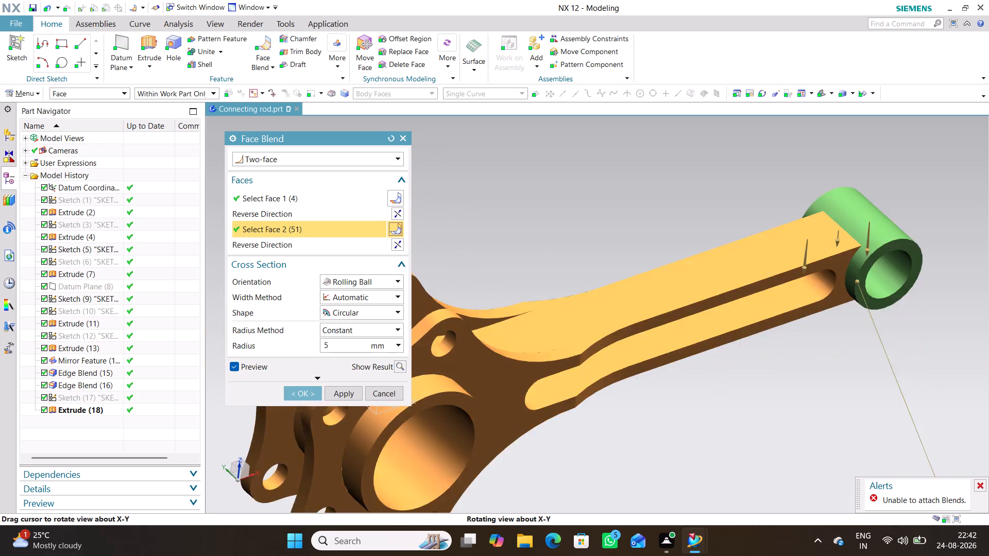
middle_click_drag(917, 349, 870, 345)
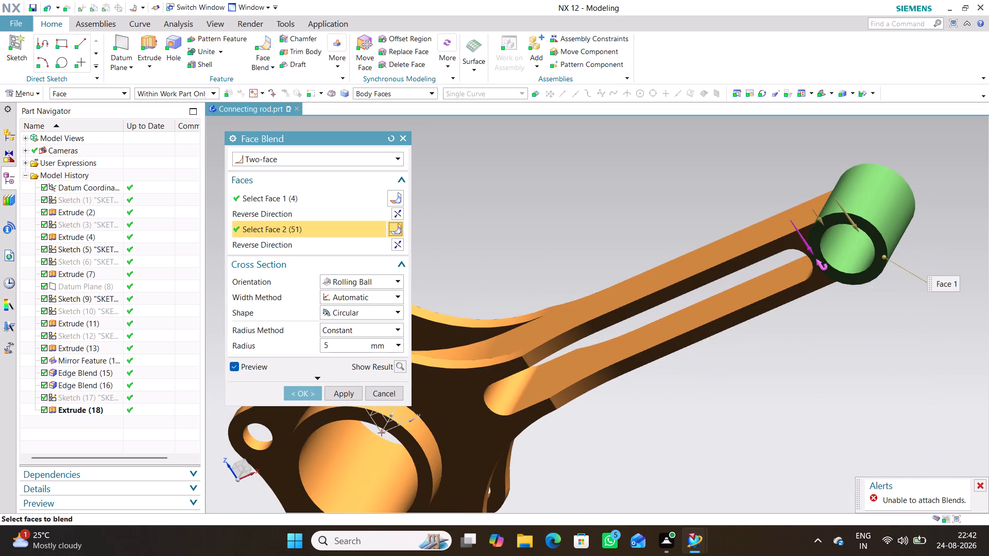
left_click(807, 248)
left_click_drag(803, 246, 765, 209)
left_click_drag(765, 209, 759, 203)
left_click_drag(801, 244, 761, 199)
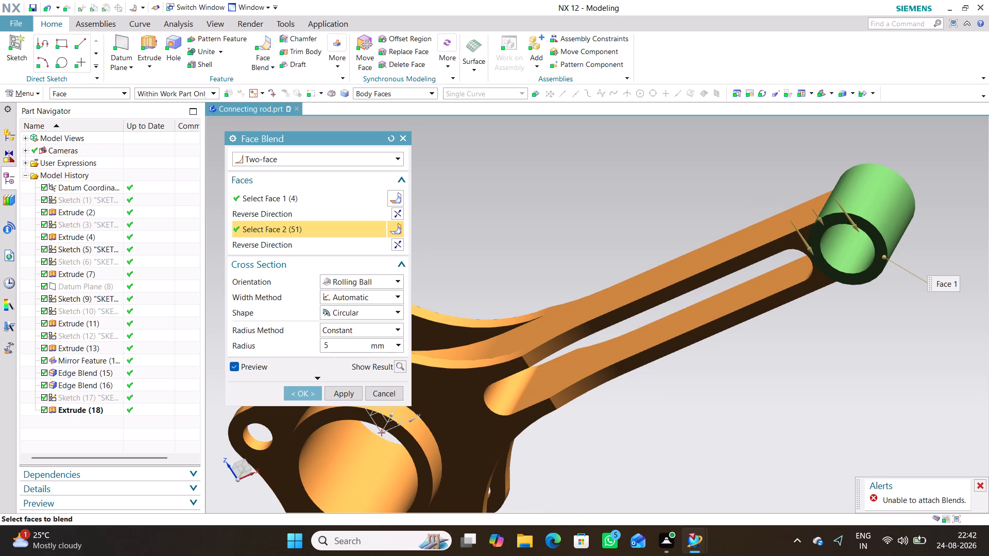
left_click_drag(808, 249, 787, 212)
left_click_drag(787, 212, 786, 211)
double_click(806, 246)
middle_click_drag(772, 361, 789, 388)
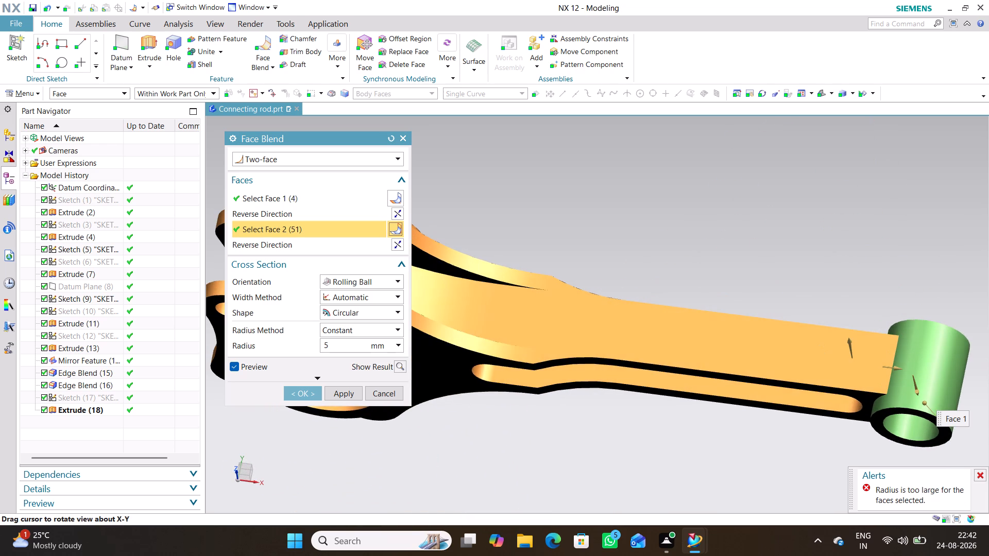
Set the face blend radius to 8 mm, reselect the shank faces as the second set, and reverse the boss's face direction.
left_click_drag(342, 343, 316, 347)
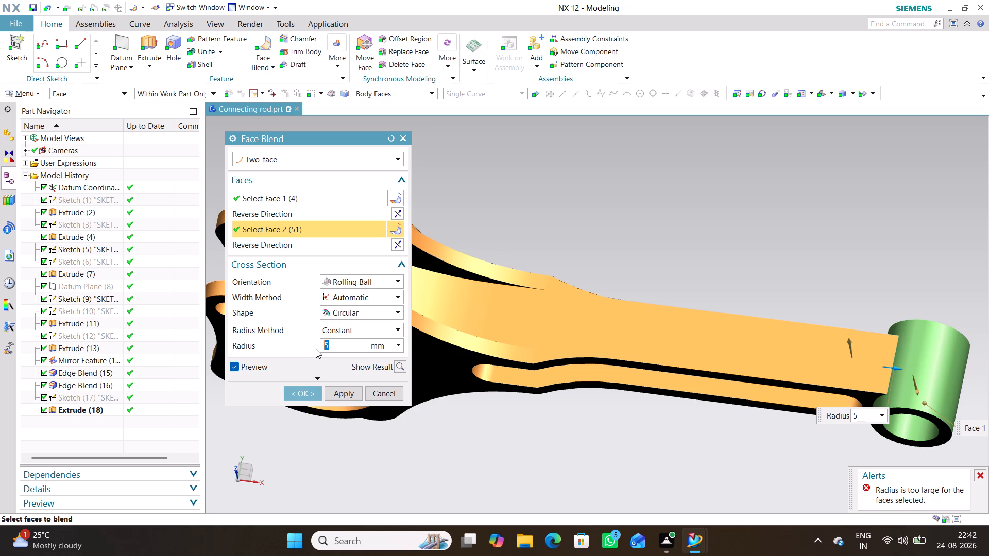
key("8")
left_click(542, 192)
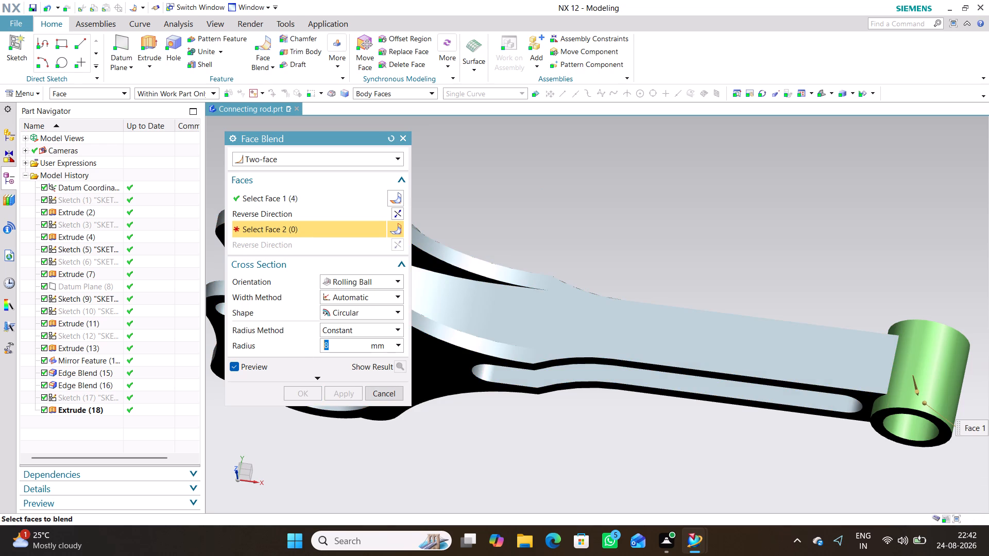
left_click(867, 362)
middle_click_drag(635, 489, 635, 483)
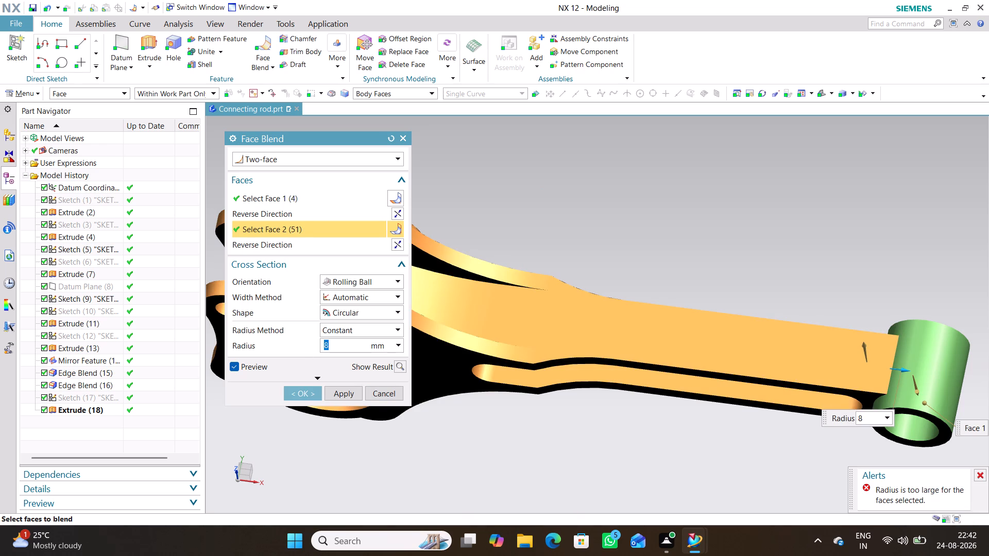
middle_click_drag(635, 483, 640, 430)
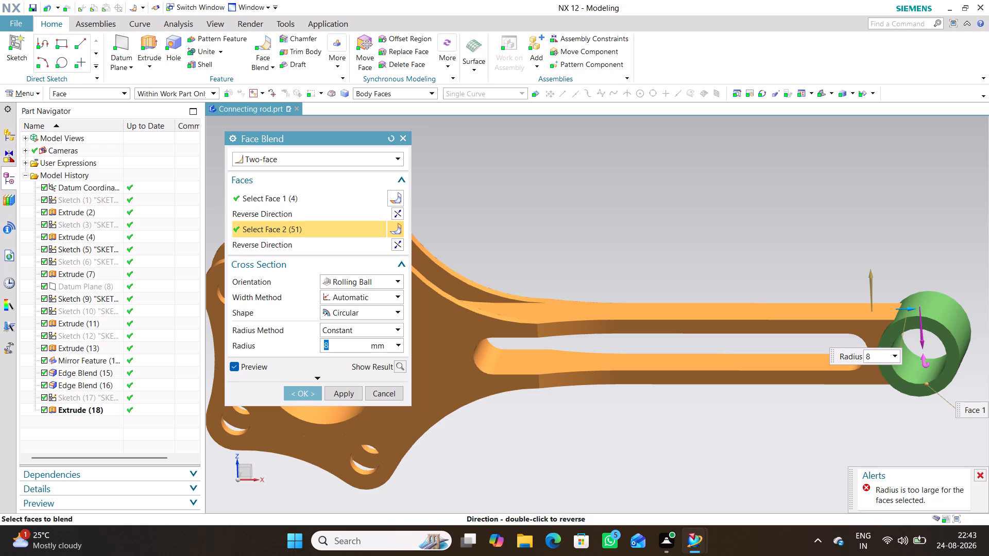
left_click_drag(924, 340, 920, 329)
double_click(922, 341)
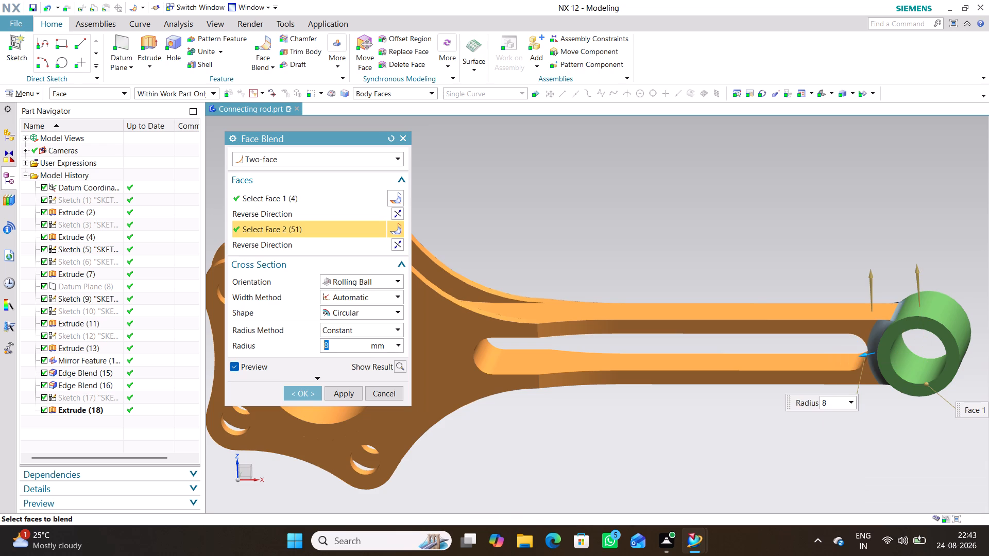
Examine the 8 mm blend preview where the shank meets the small-end boss from several angles.
middle_click_drag(797, 443, 829, 457)
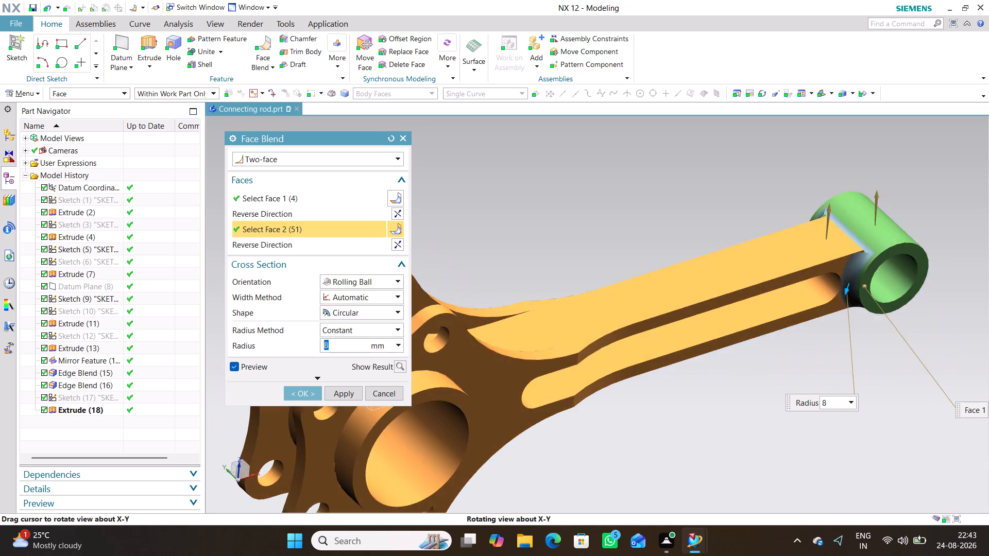
middle_click_drag(829, 457, 730, 467)
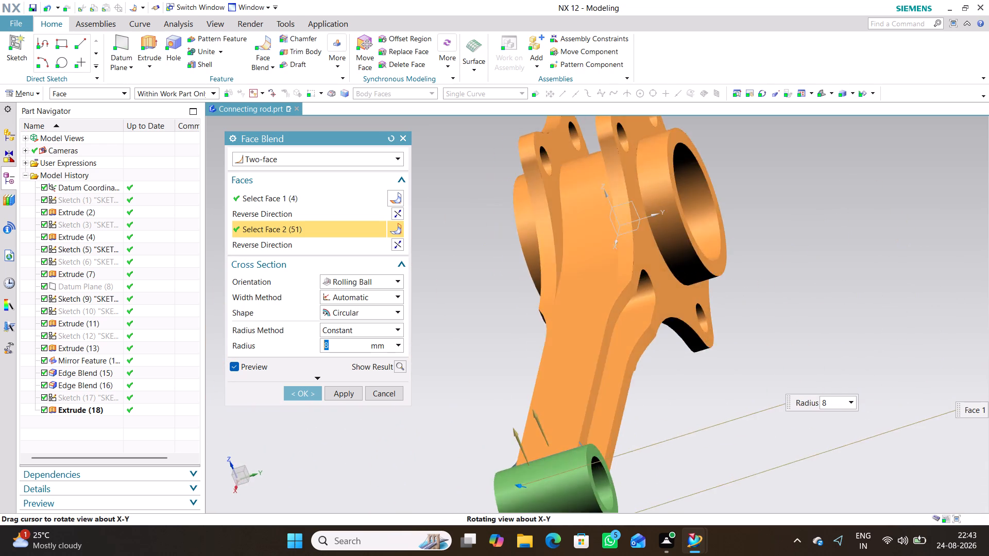
middle_click_drag(730, 467, 814, 447)
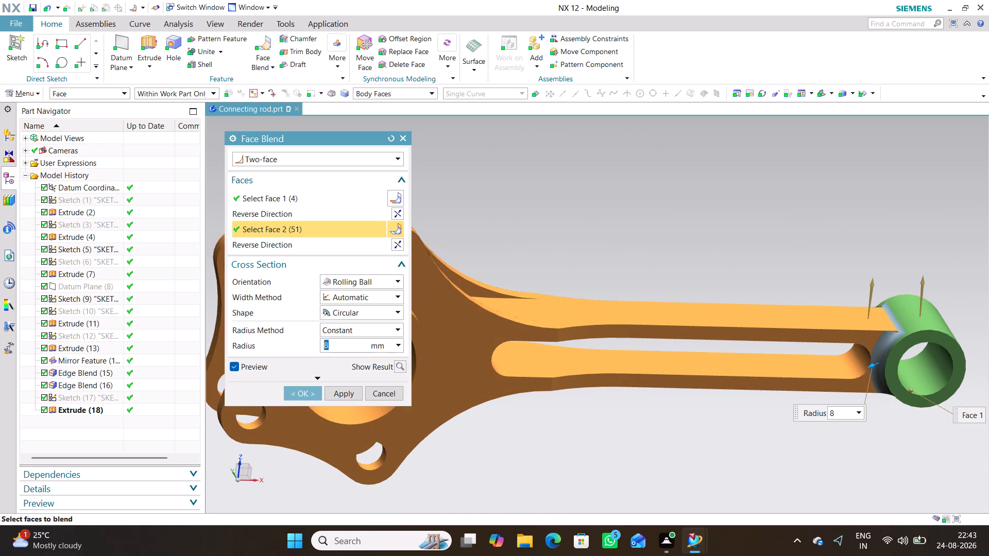
double_click(872, 366)
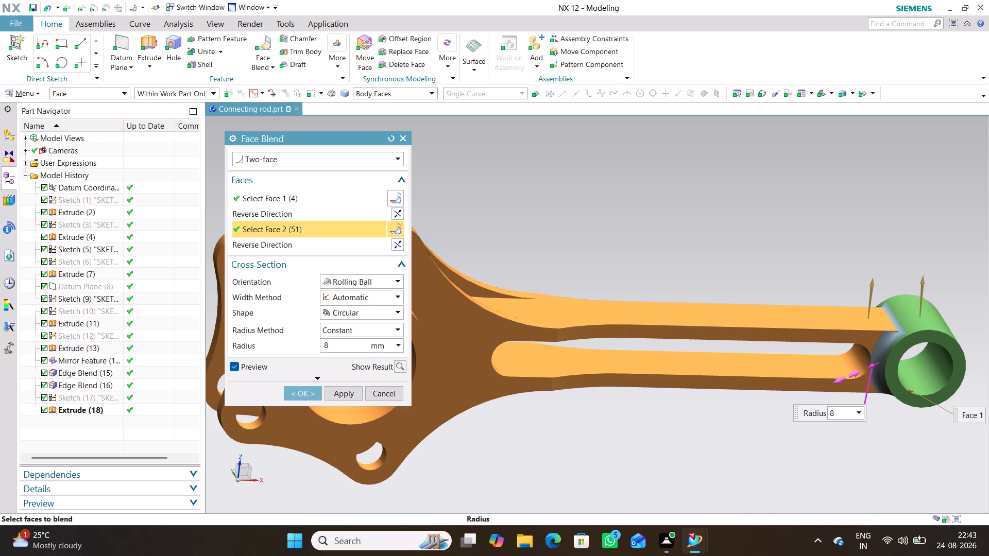
double_click(870, 366)
middle_click_drag(858, 442, 865, 447)
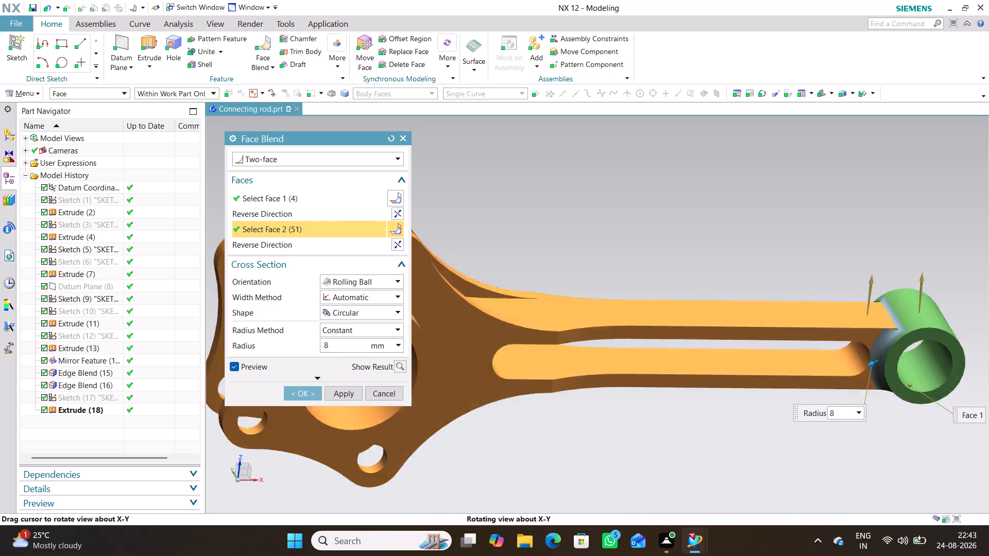
middle_click_drag(865, 447, 834, 430)
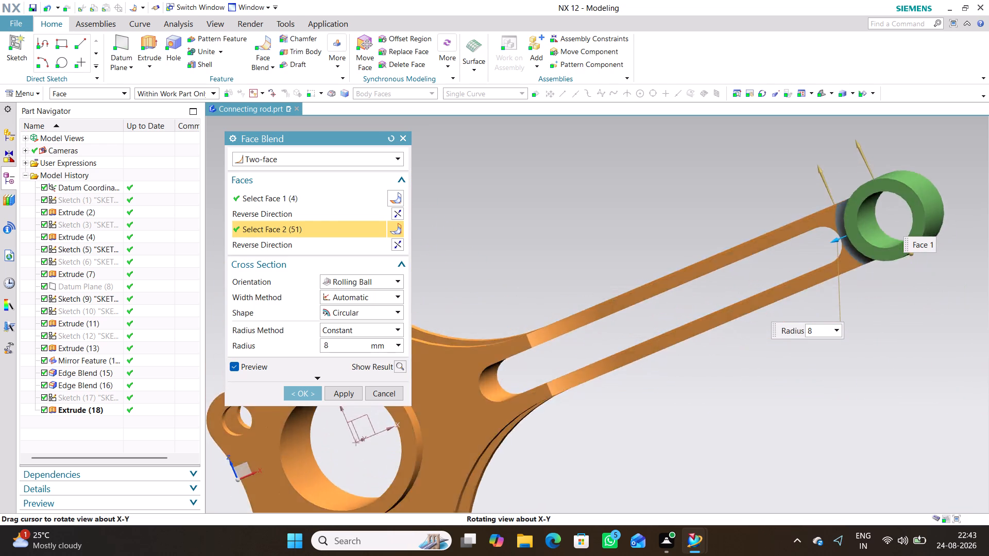
middle_click_drag(834, 430, 862, 457)
middle_click_drag(863, 454, 828, 451)
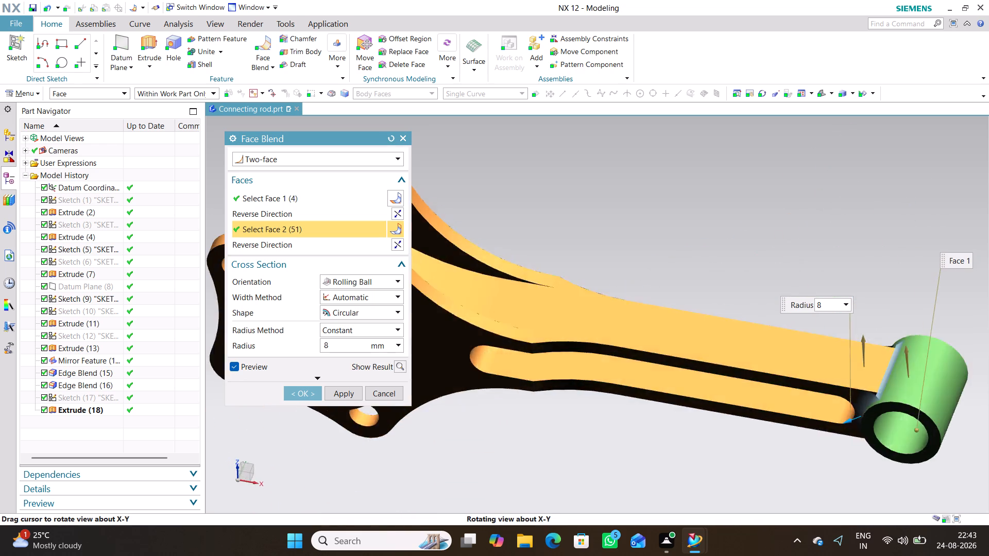
middle_click_drag(828, 451, 845, 425)
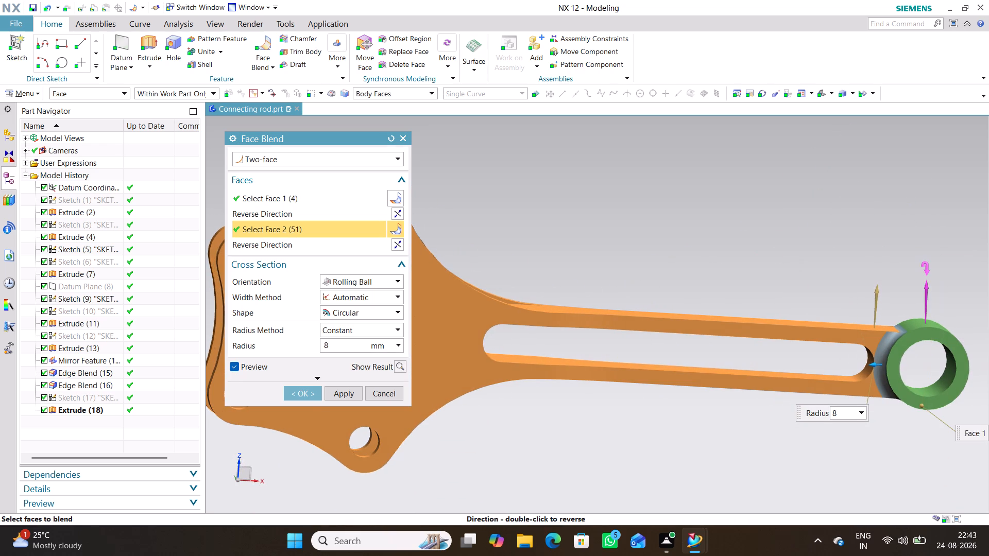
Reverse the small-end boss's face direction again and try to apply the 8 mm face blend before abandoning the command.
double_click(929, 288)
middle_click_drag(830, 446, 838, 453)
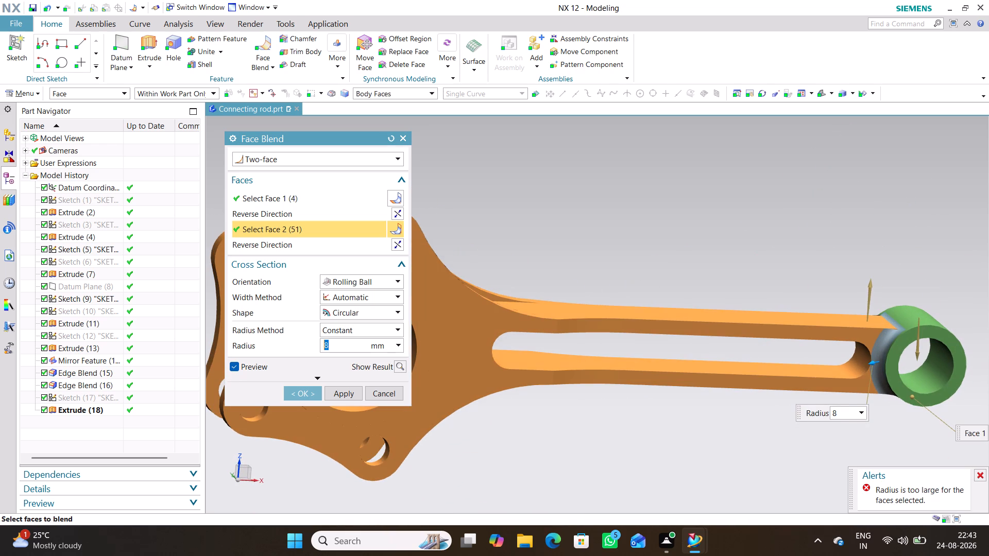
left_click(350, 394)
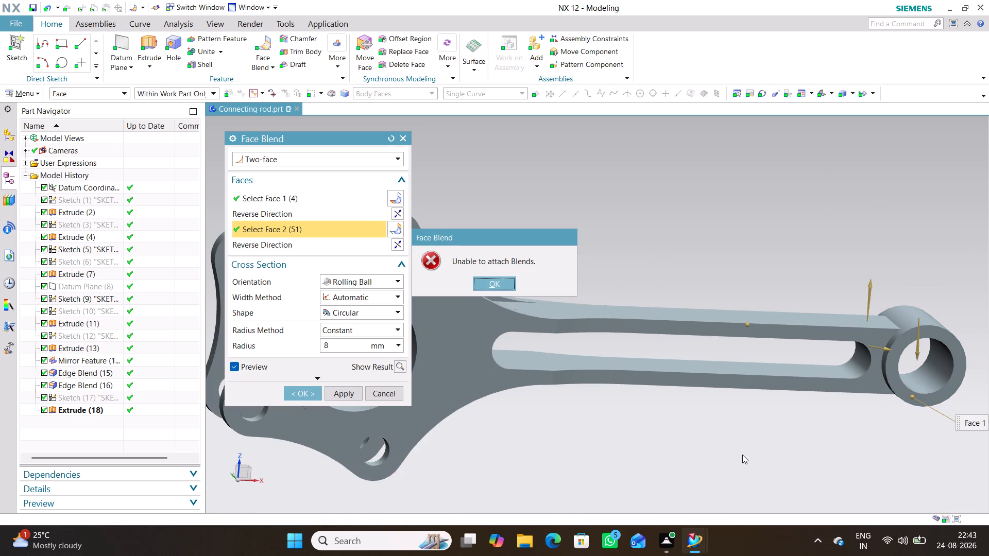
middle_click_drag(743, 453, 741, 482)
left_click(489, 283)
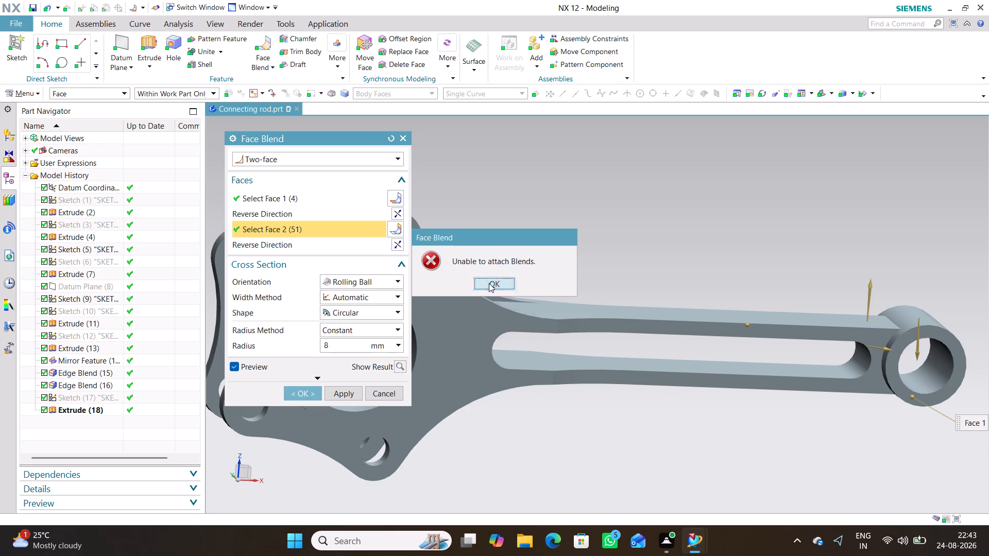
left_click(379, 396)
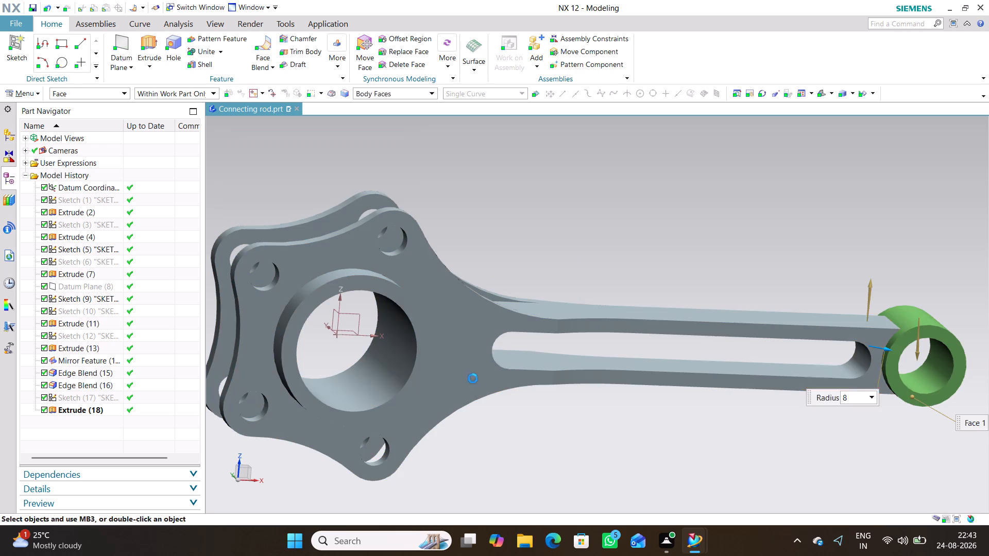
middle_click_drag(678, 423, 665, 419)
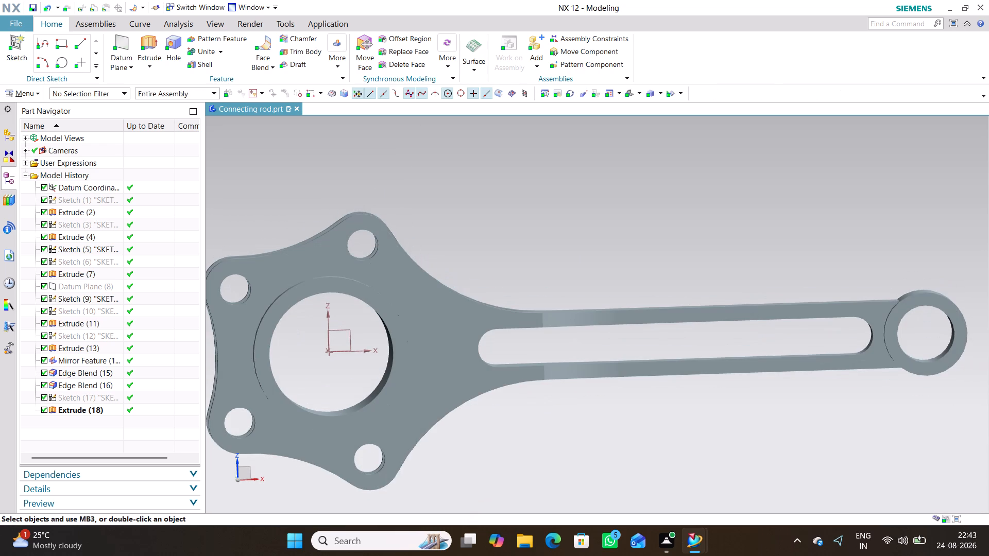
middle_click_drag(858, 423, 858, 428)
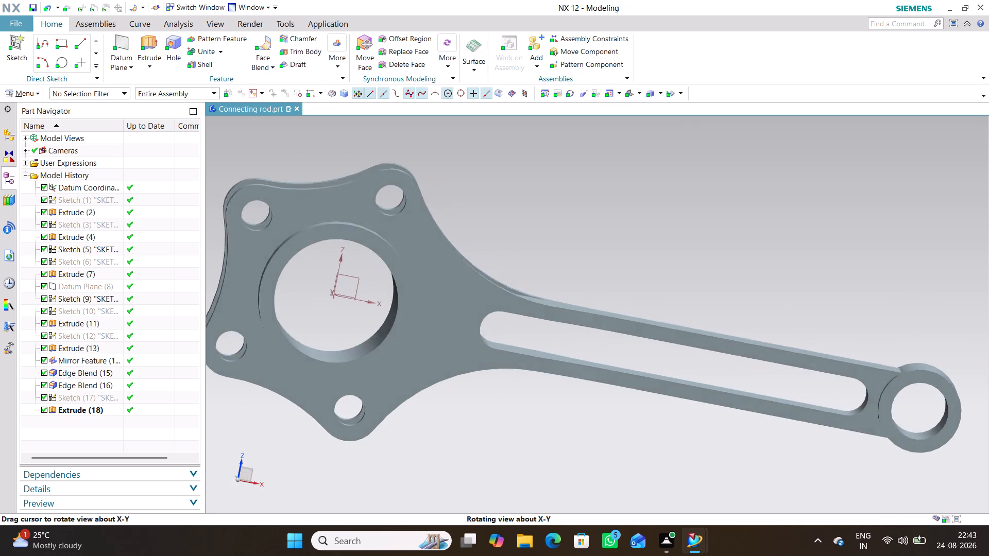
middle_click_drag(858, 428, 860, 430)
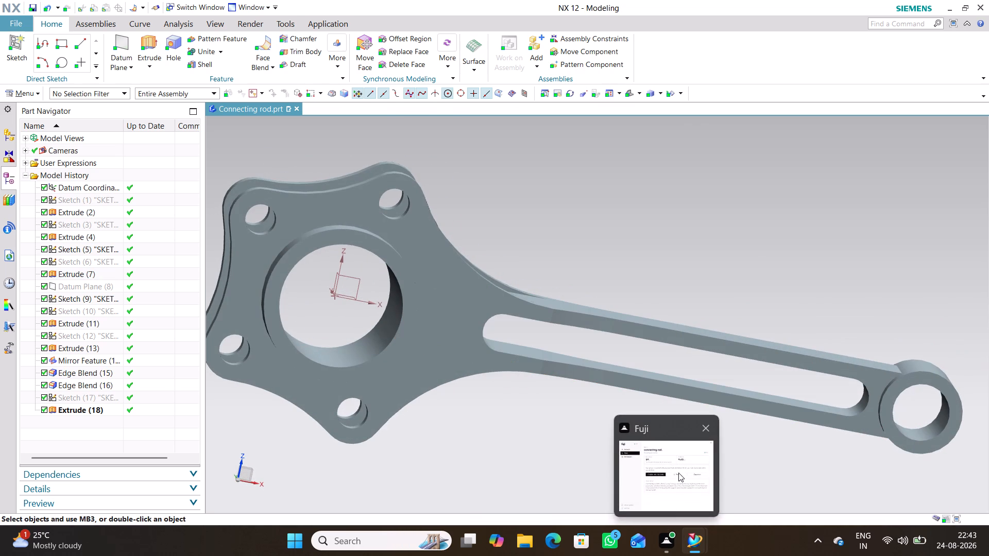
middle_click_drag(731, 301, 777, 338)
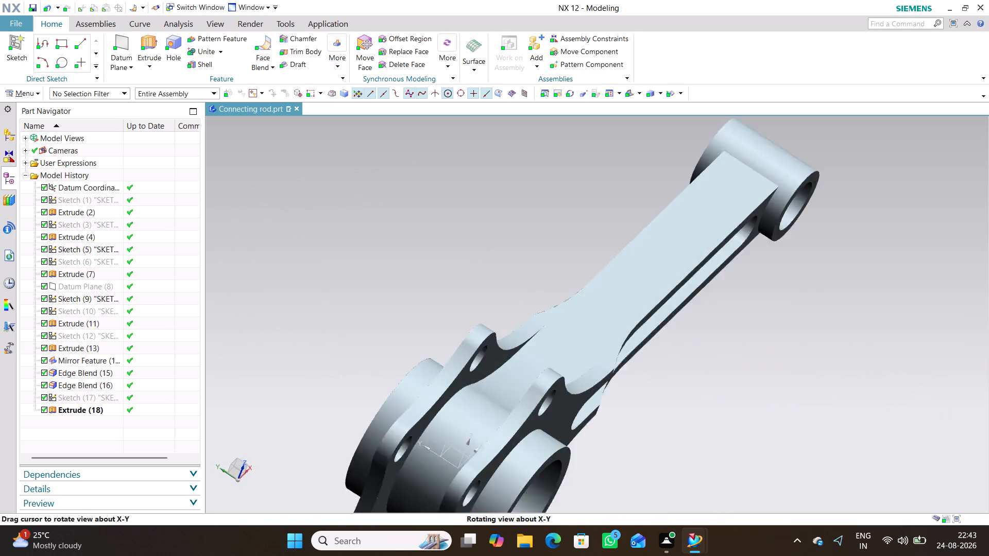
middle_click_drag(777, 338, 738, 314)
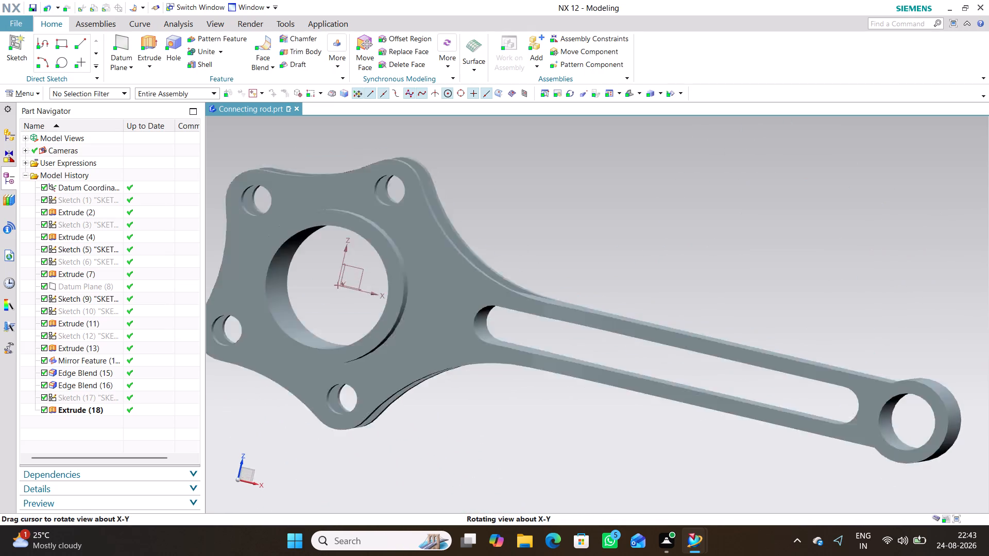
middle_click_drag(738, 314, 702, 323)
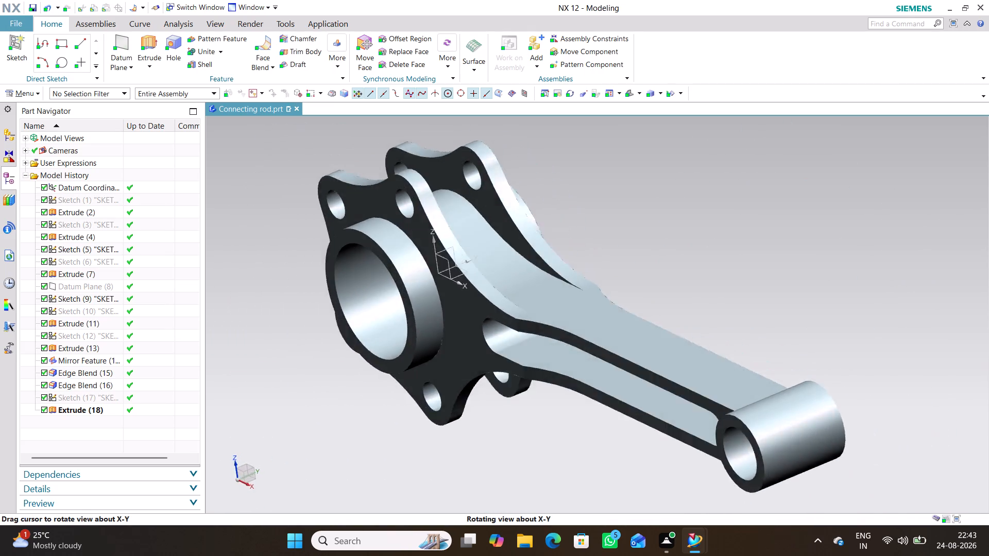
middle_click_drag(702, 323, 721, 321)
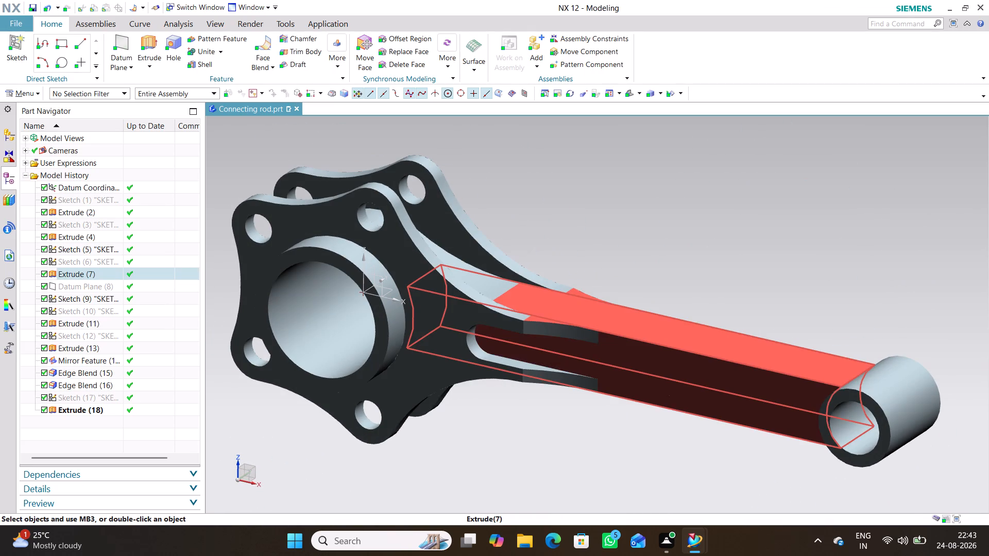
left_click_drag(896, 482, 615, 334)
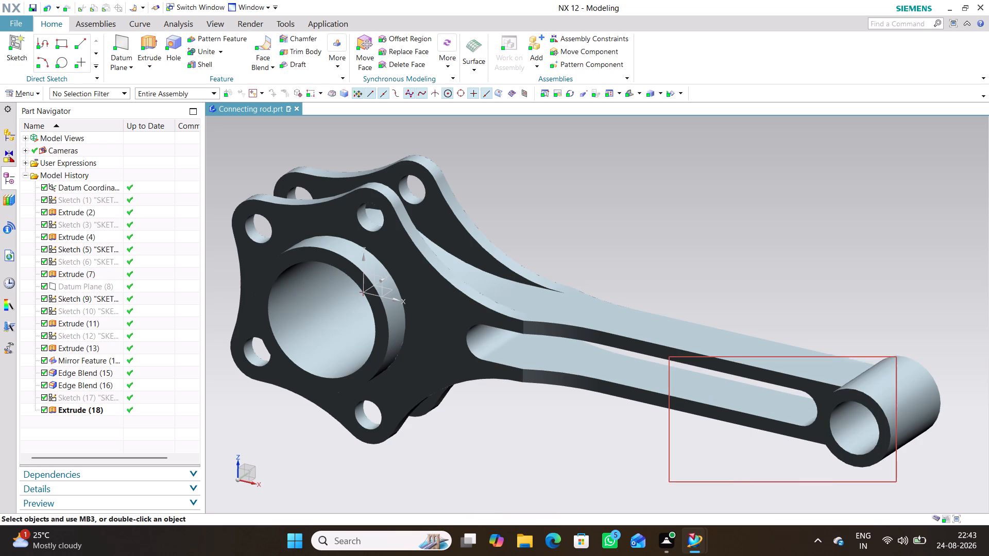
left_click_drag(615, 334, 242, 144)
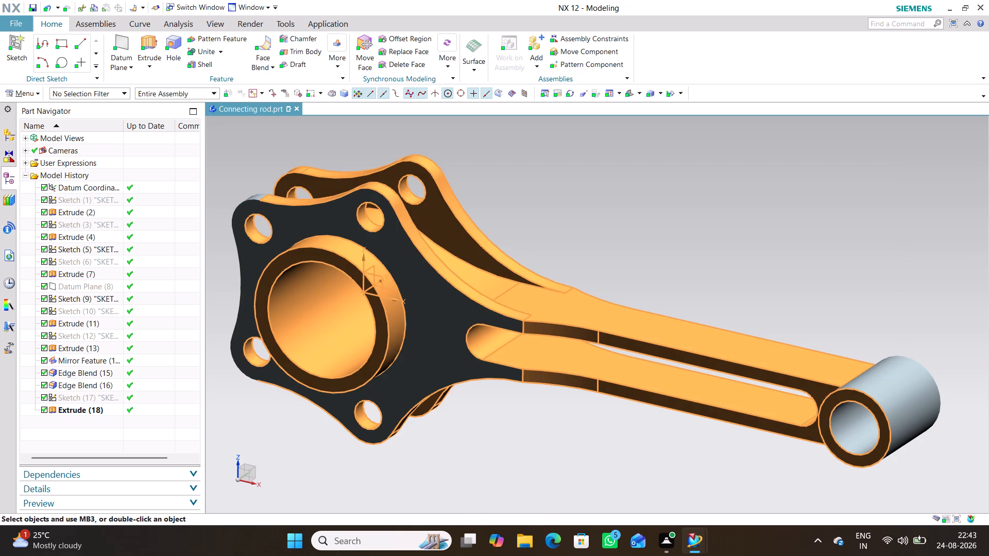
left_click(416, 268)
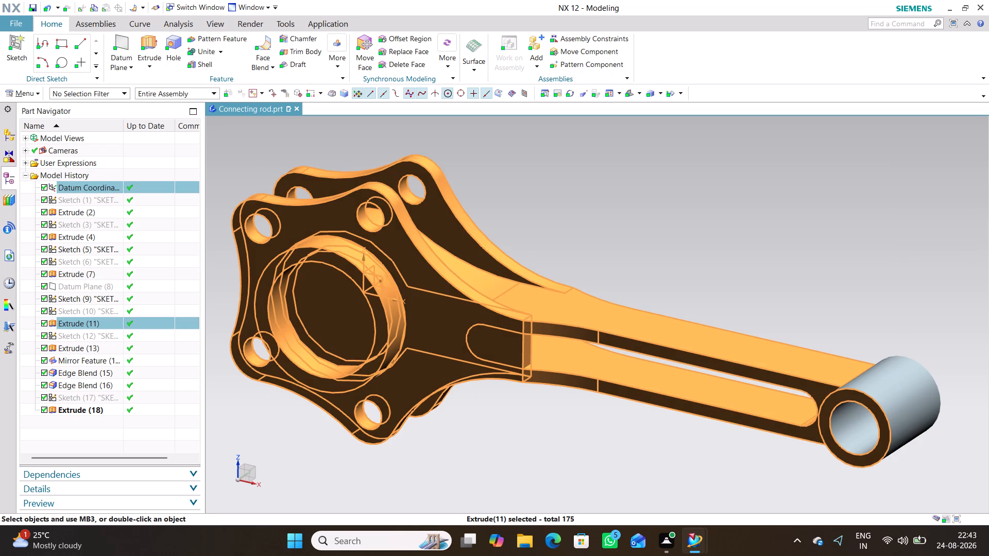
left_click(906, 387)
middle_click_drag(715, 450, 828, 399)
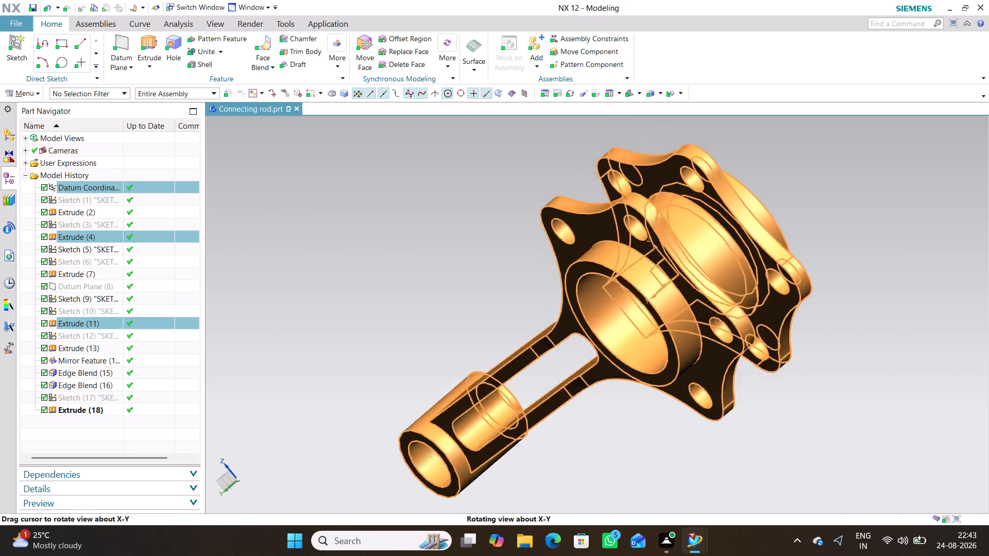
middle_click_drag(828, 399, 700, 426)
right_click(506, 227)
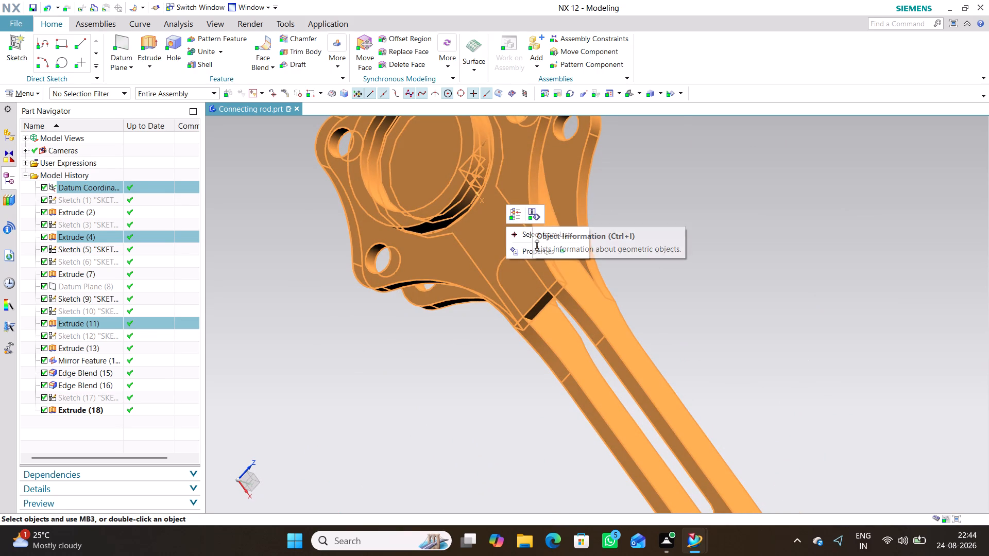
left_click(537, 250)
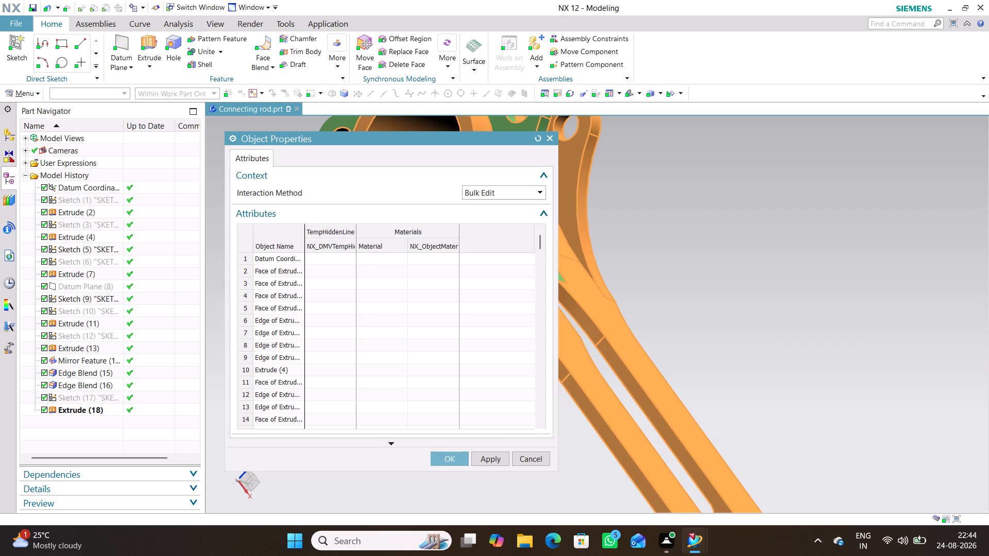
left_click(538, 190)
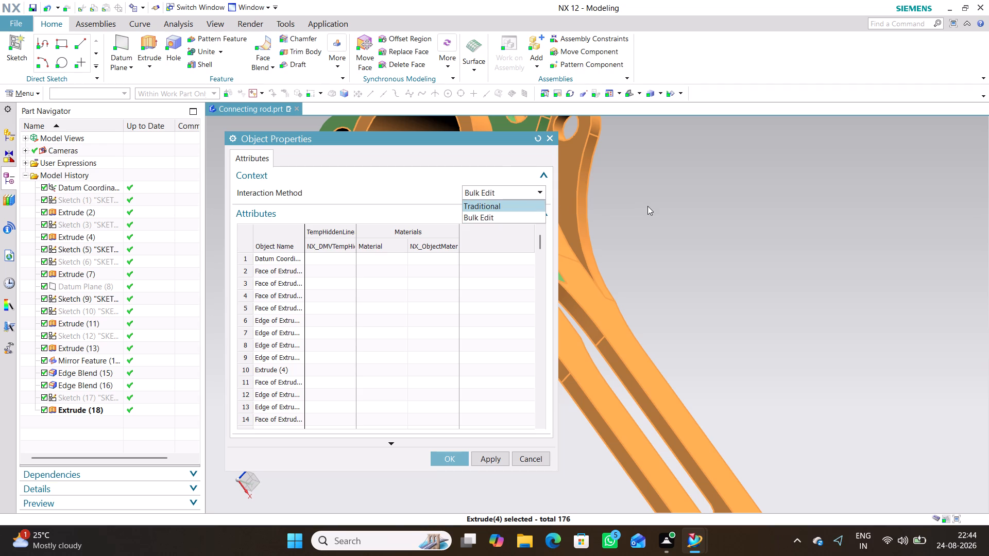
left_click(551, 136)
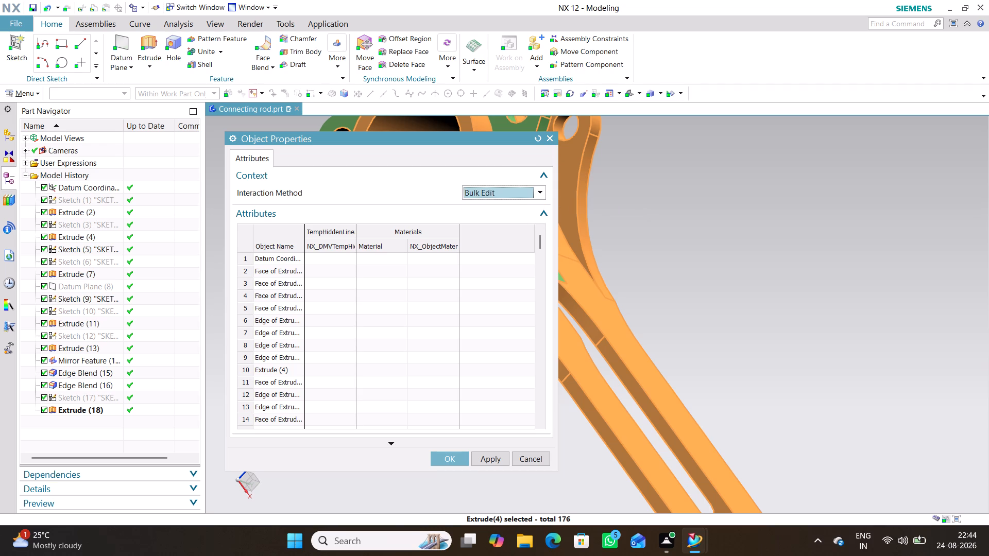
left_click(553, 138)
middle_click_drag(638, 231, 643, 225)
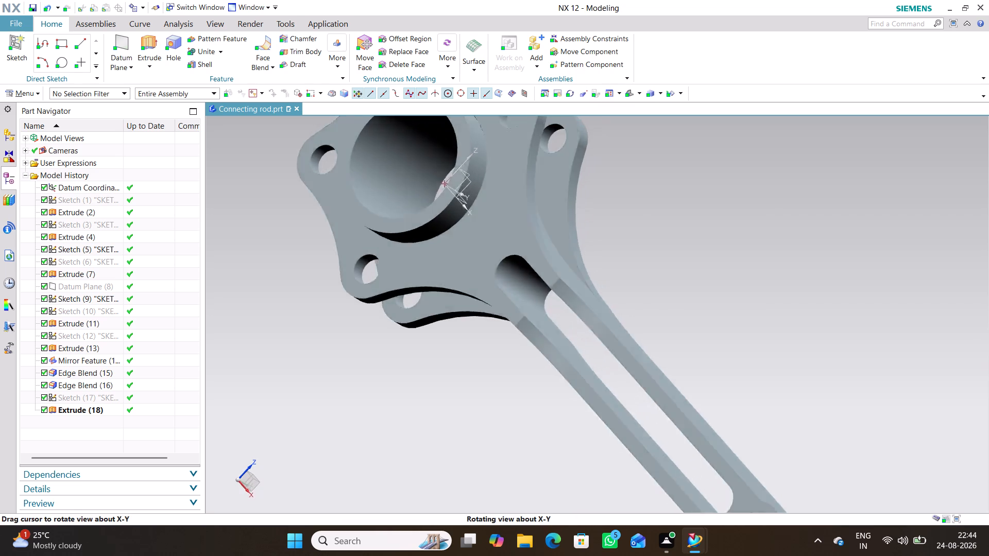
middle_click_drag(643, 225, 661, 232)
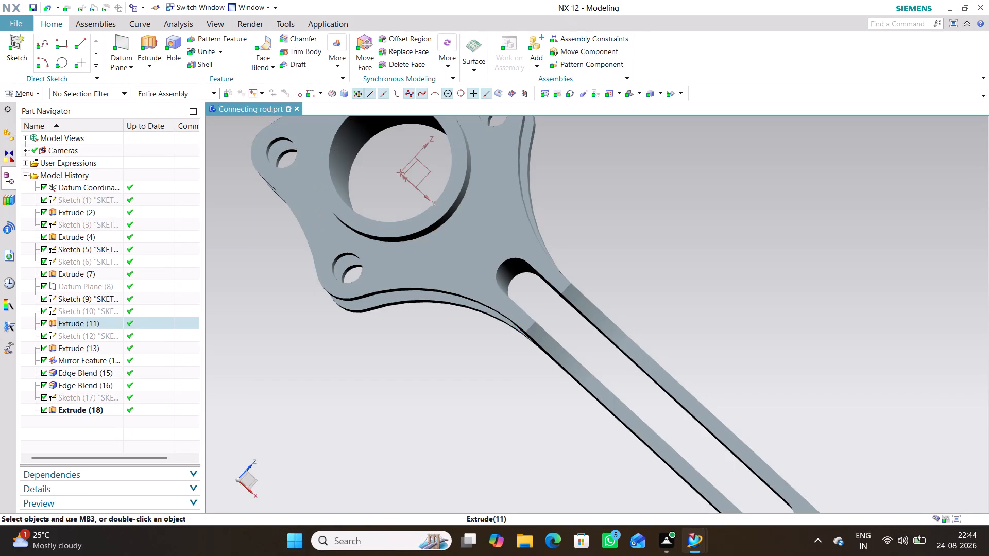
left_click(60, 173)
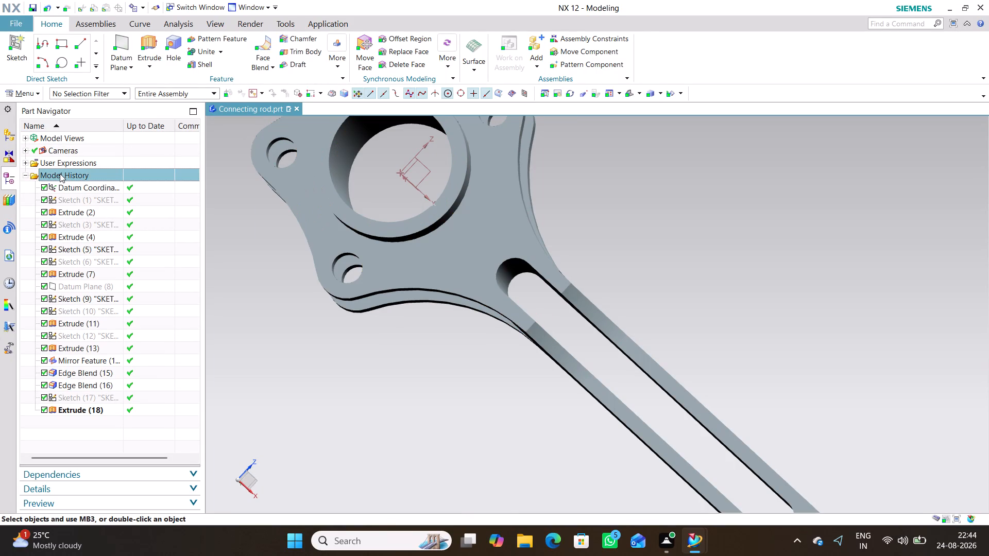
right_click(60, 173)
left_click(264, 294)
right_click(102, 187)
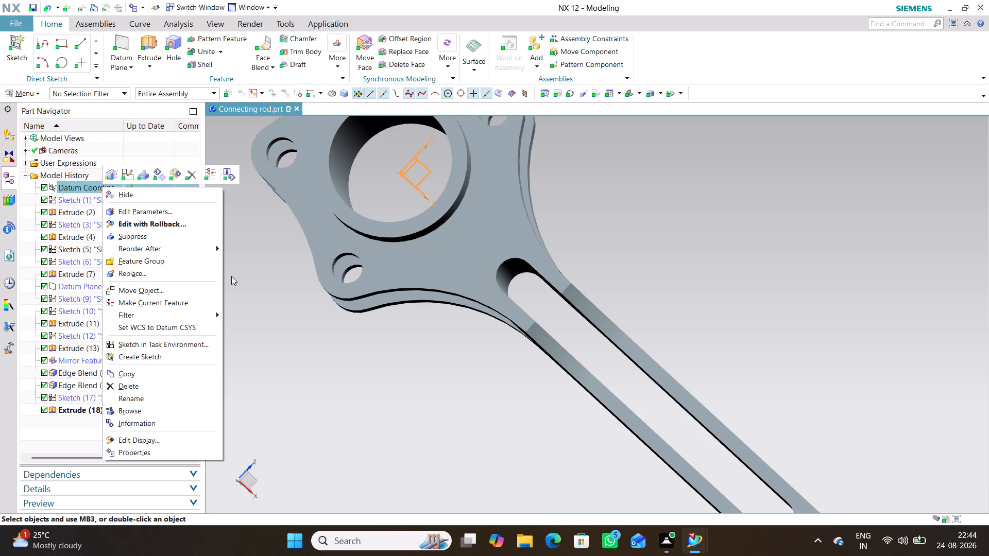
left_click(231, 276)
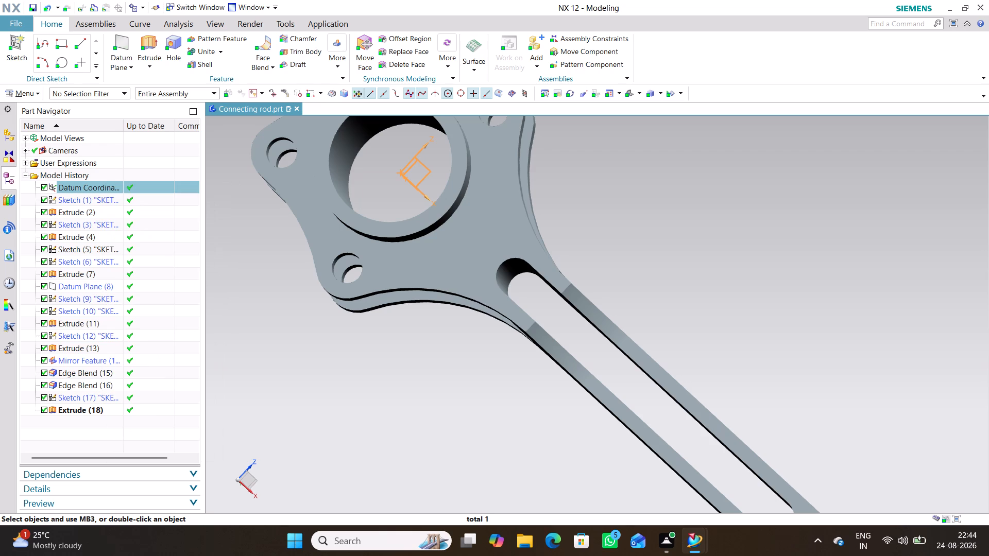
Turn on True Shading for the model view.
right_click(244, 339)
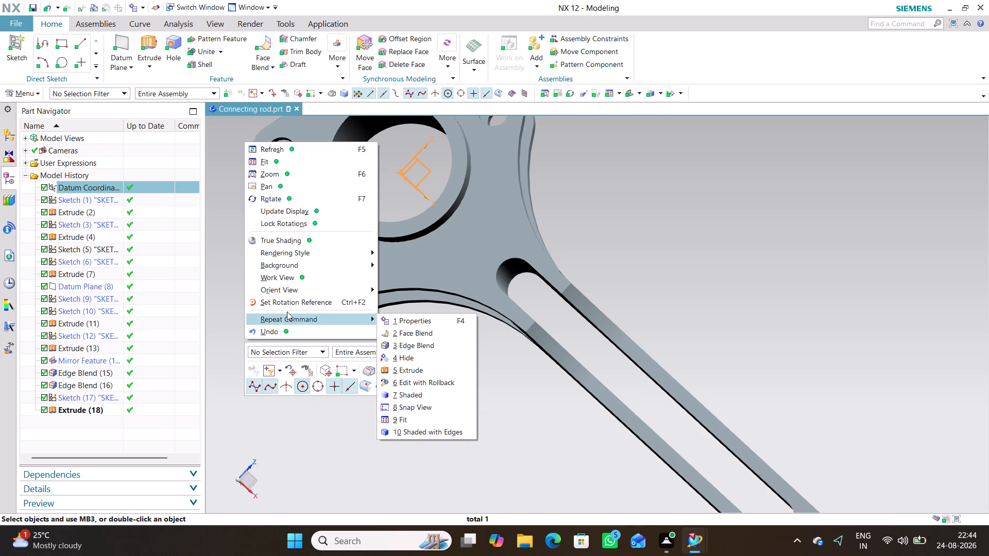
left_click(290, 238)
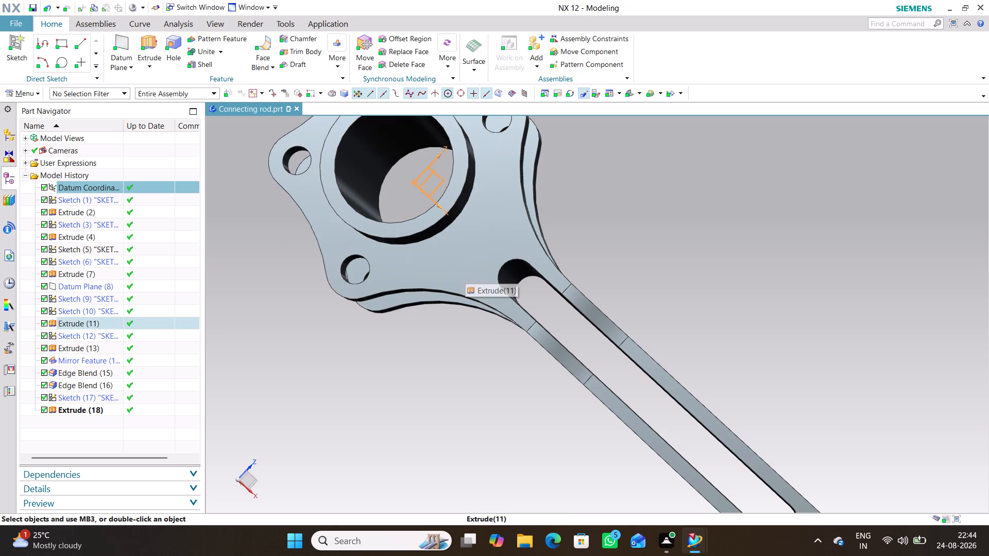
right_click(286, 317)
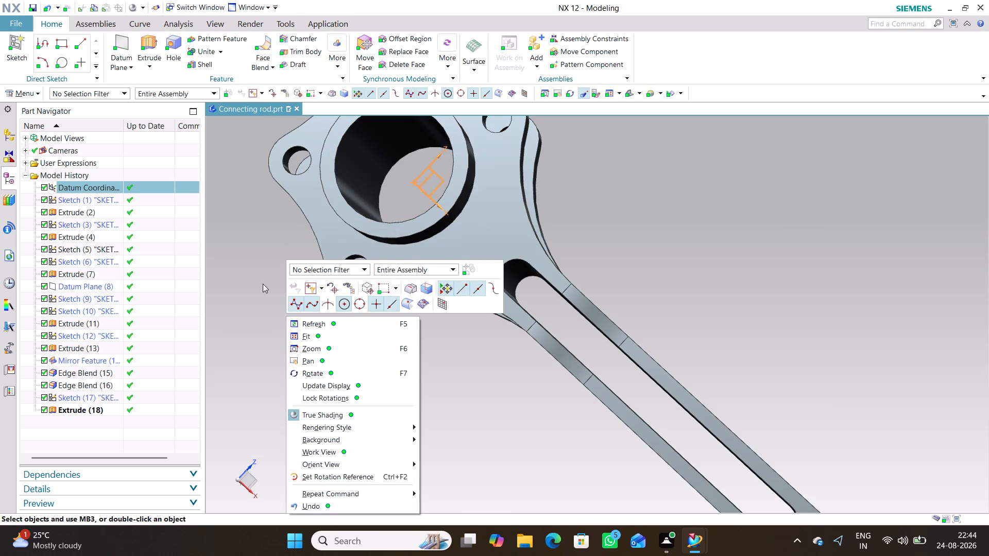
left_click(254, 274)
Start Assign Feature Color on the front bolt-hole flange extrude and specify Cyan as the face colour.
right_click(410, 267)
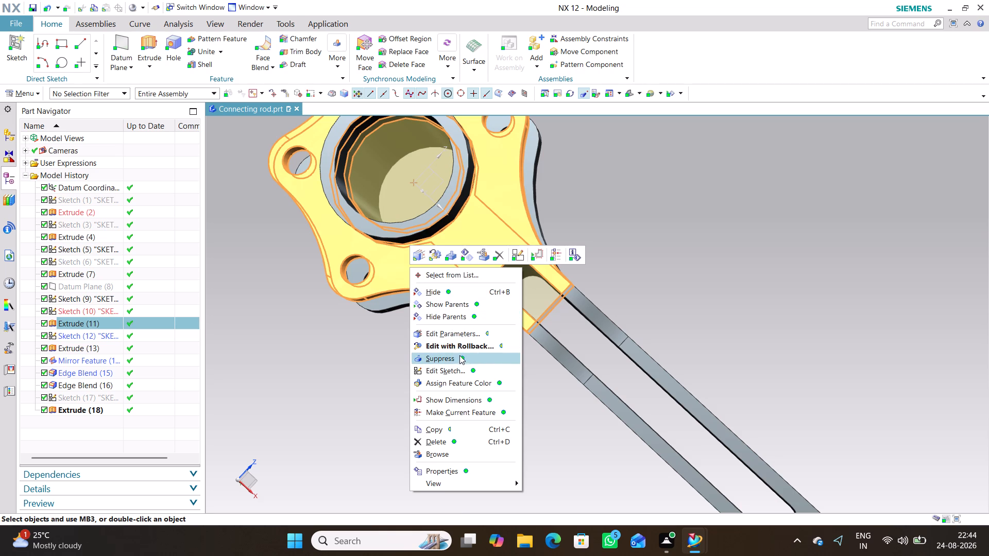
left_click(459, 383)
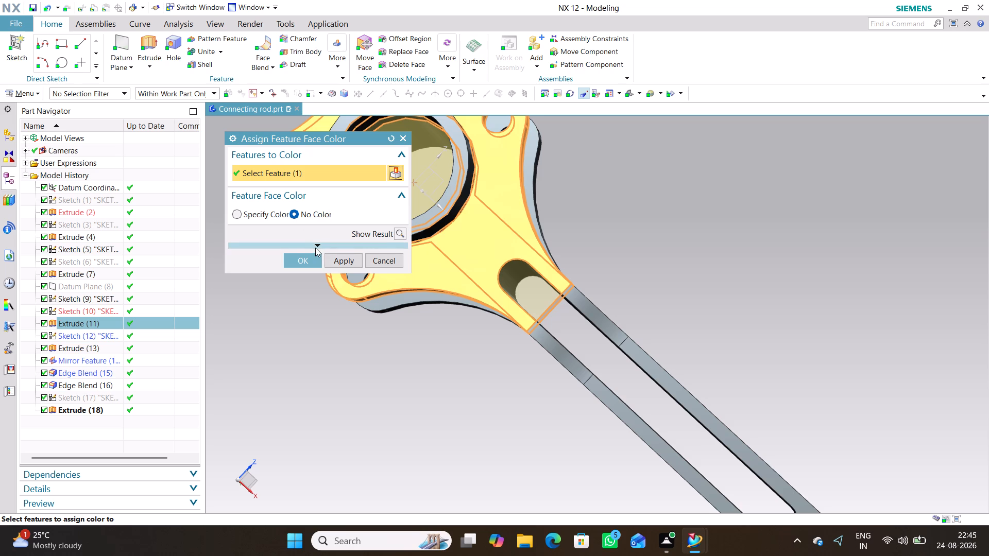
left_click(254, 213)
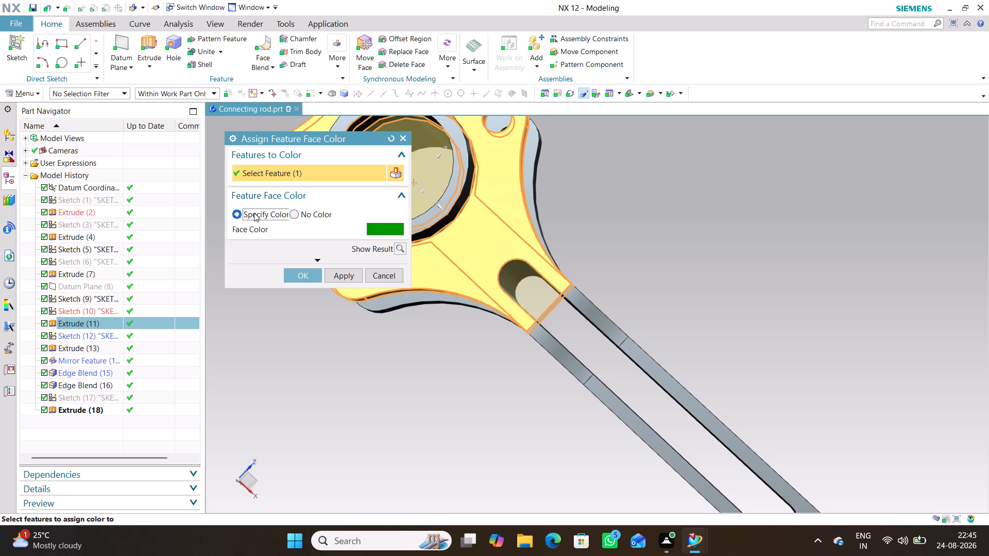
left_click(392, 230)
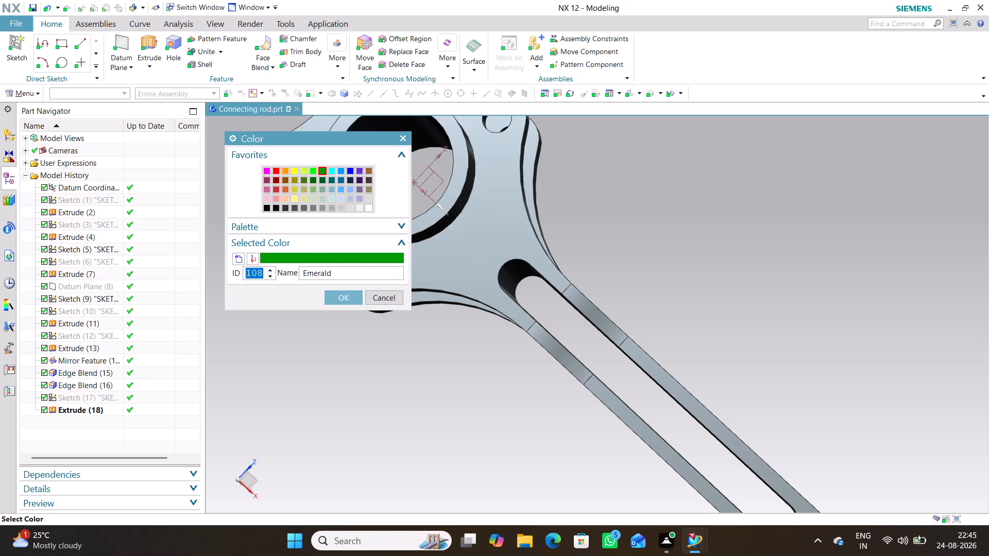
left_click(296, 172)
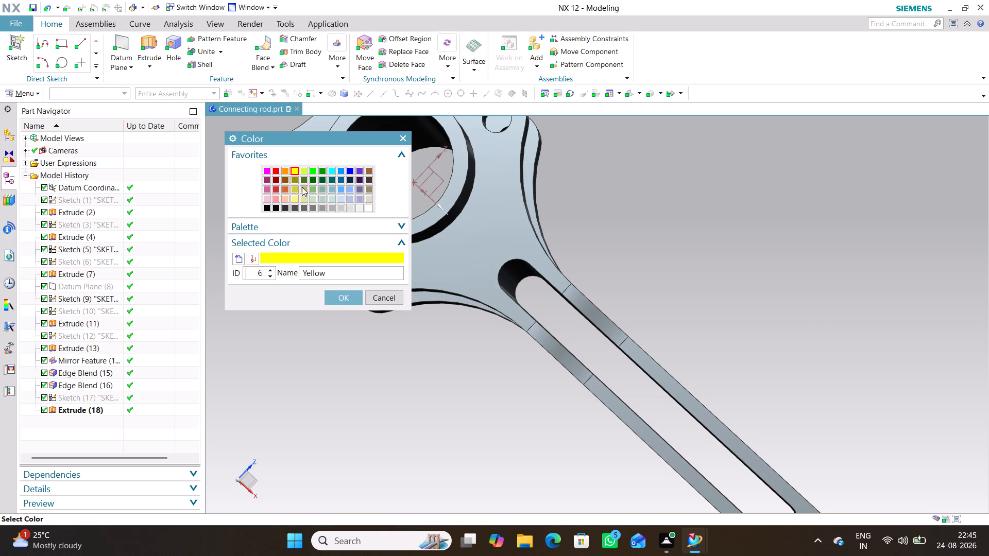
left_click(332, 172)
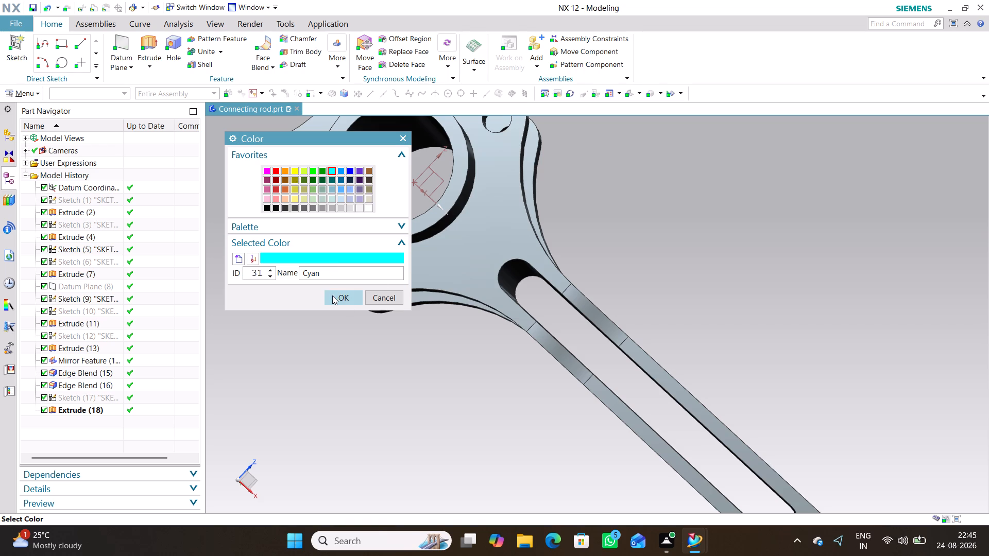
left_click(332, 296)
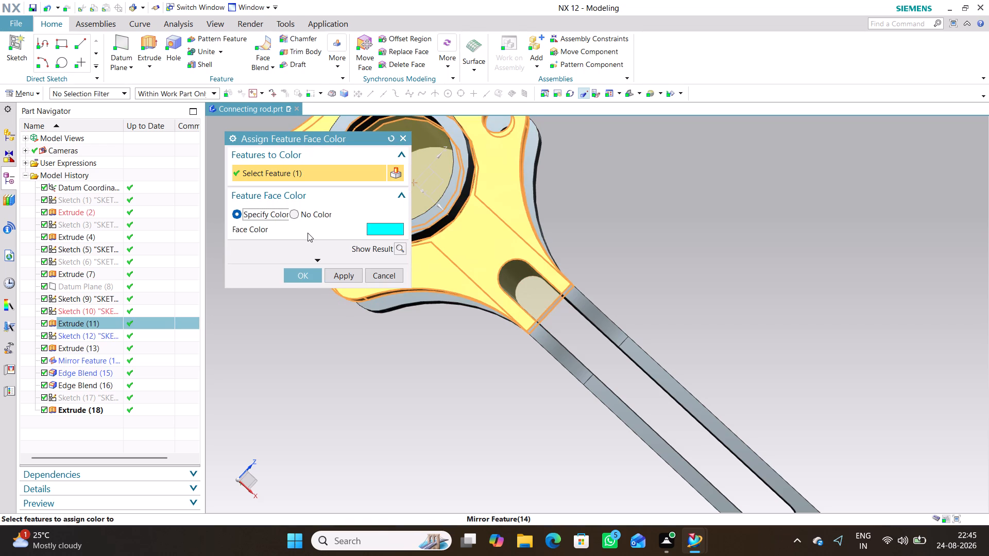
Add both edge blends, the shank, its slot, both end bosses and the mirrored flange to the colour selection, and apply No Color.
left_click(553, 353)
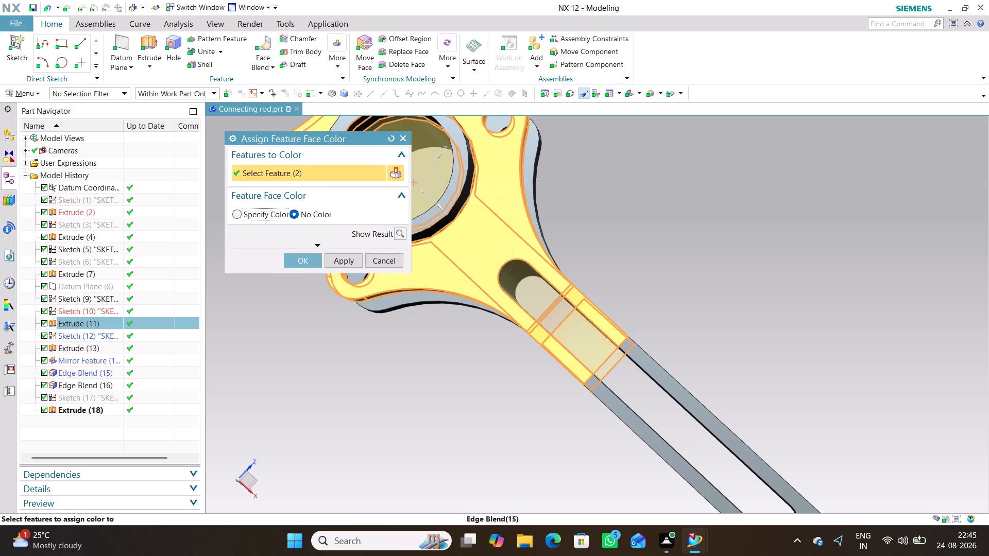
middle_click_drag(554, 411, 589, 405)
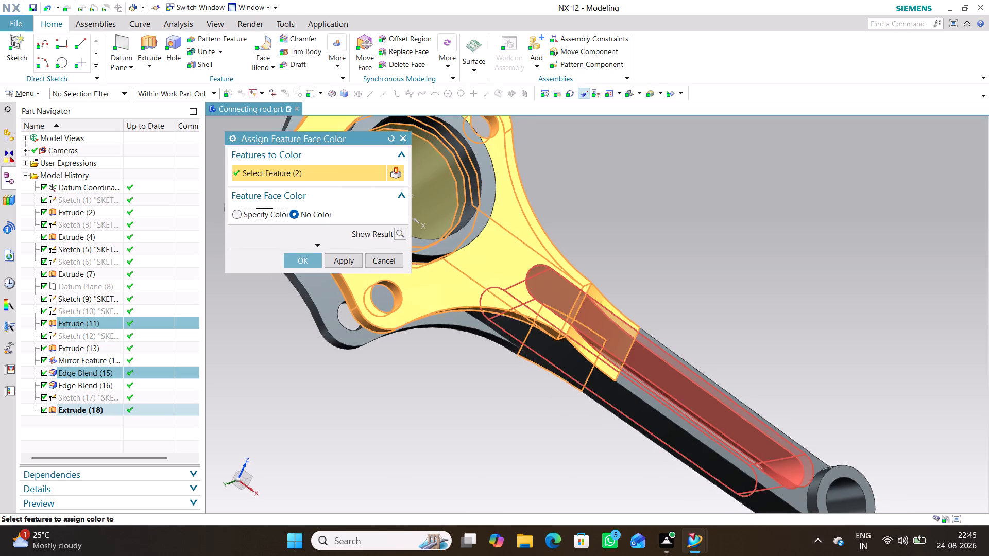
left_click(657, 393)
middle_click_drag(725, 343, 673, 391)
left_click(666, 391)
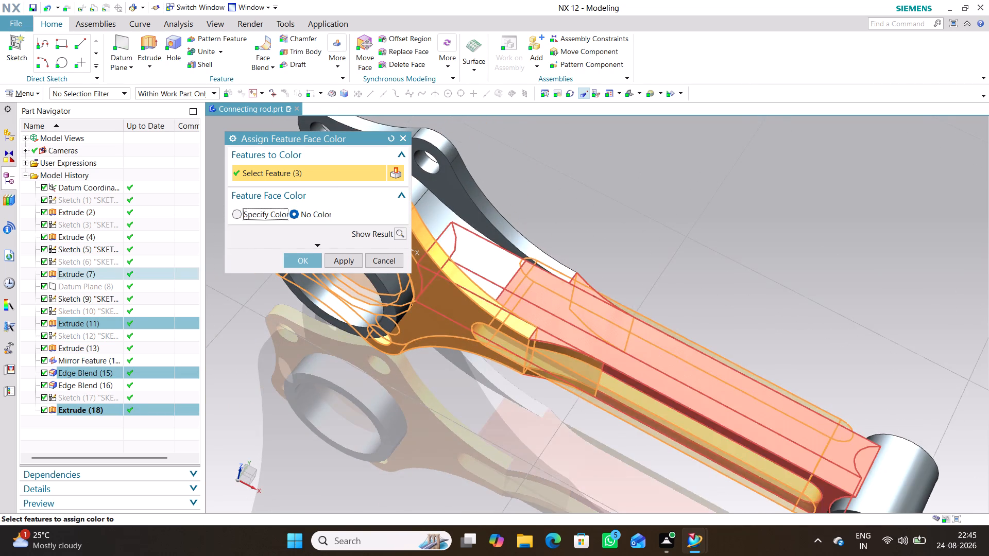
middle_click_drag(627, 450, 632, 407)
left_click(923, 407)
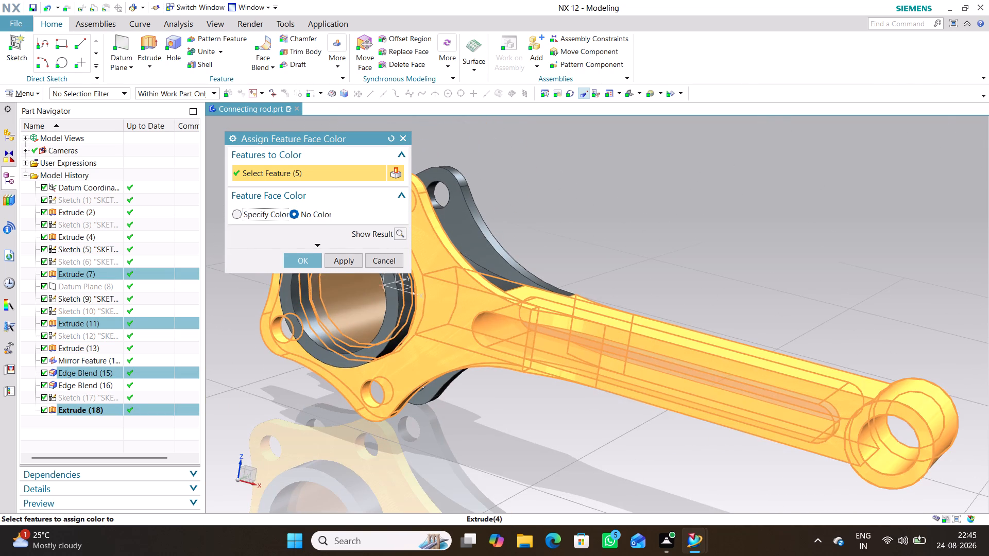
middle_click_drag(730, 444, 773, 433)
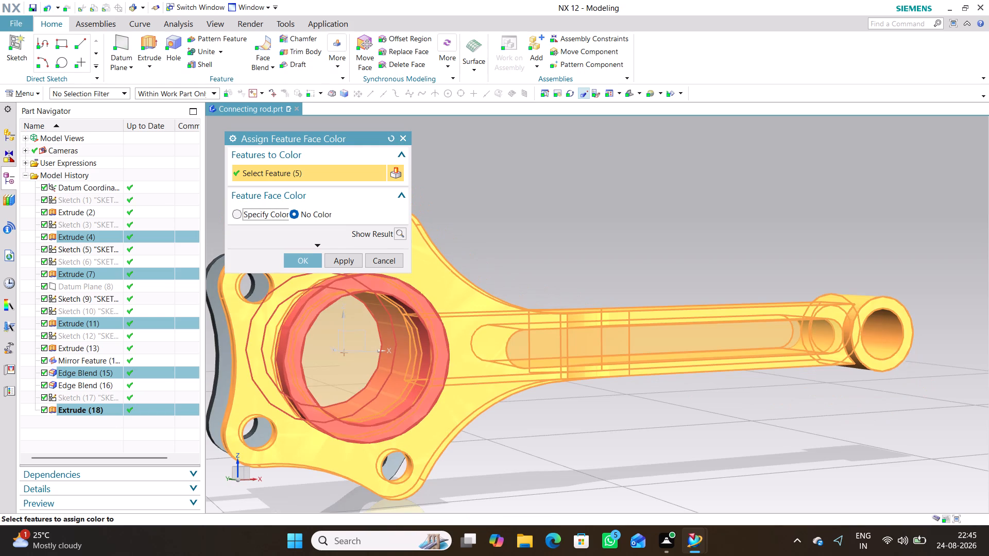
left_click(441, 352)
scroll(492, 414, "up", 2)
scroll(479, 419, "down", 4)
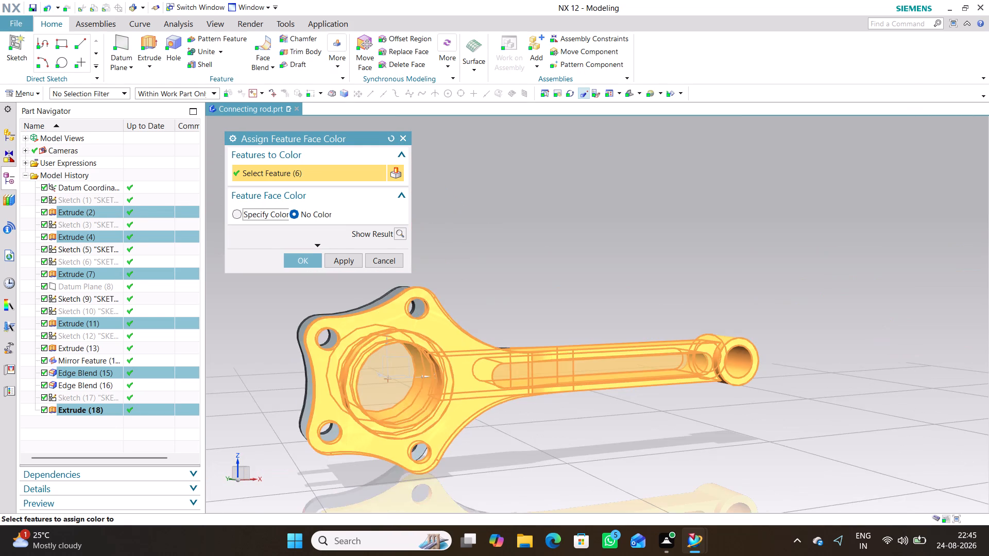
middle_click_drag(361, 439, 420, 442)
left_click(544, 380)
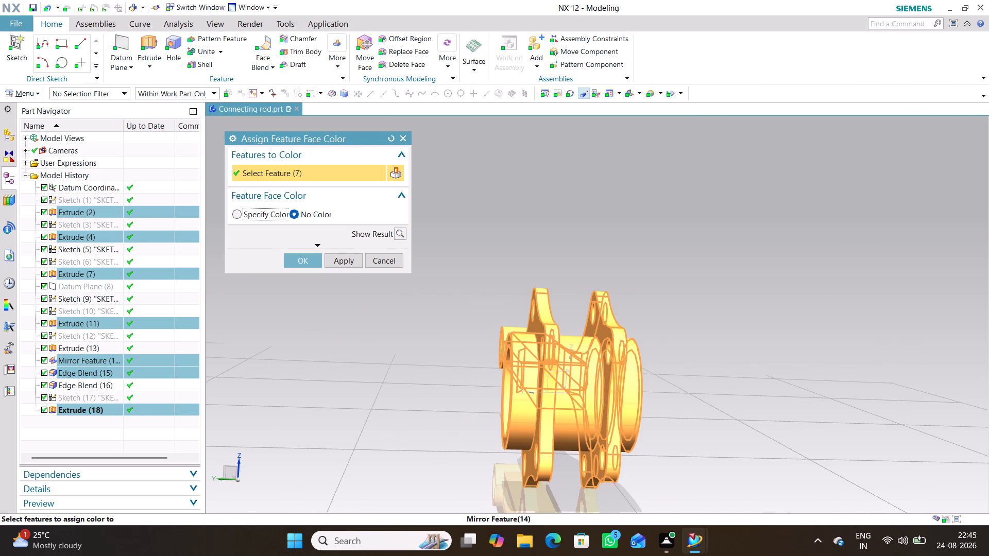
middle_click_drag(470, 450, 390, 386)
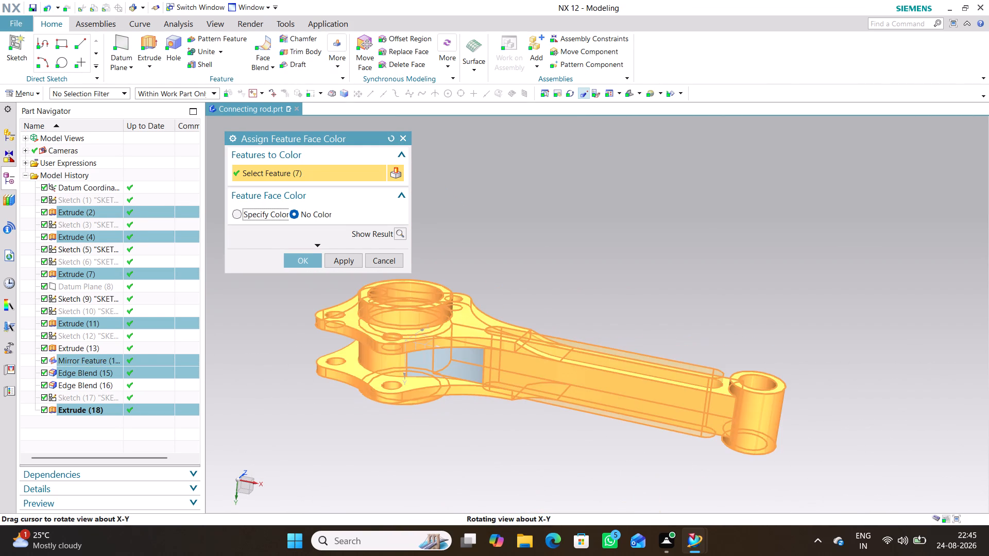
middle_click_drag(390, 386, 390, 385)
left_click(460, 367)
middle_click_drag(506, 271, 483, 381)
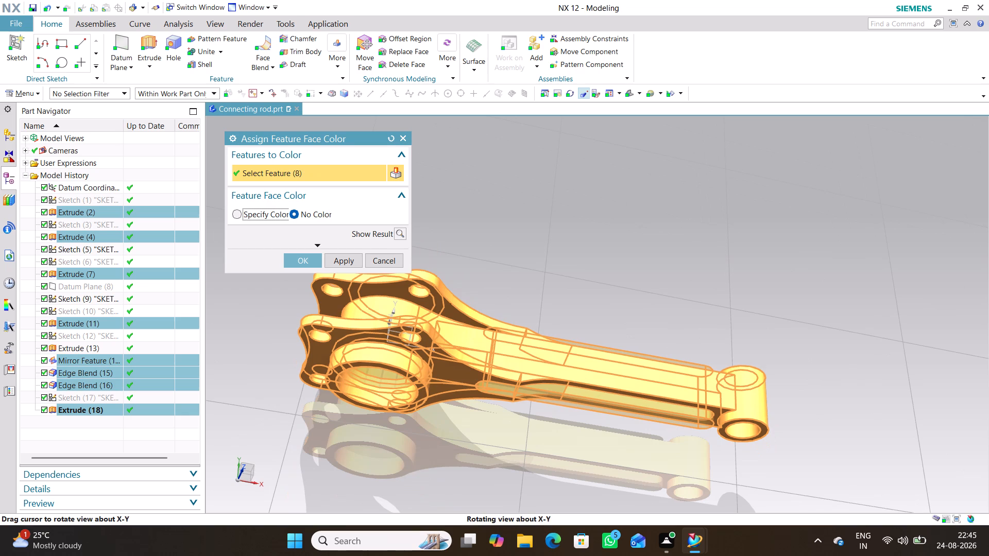
left_click(349, 260)
middle_click_drag(416, 438, 402, 414)
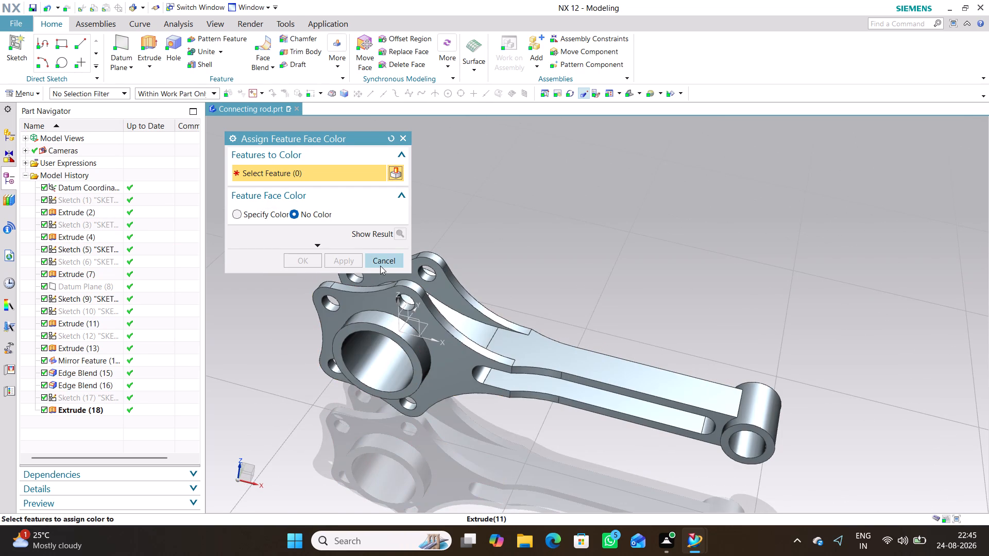
left_click(382, 262)
middle_click_drag(425, 406, 413, 392)
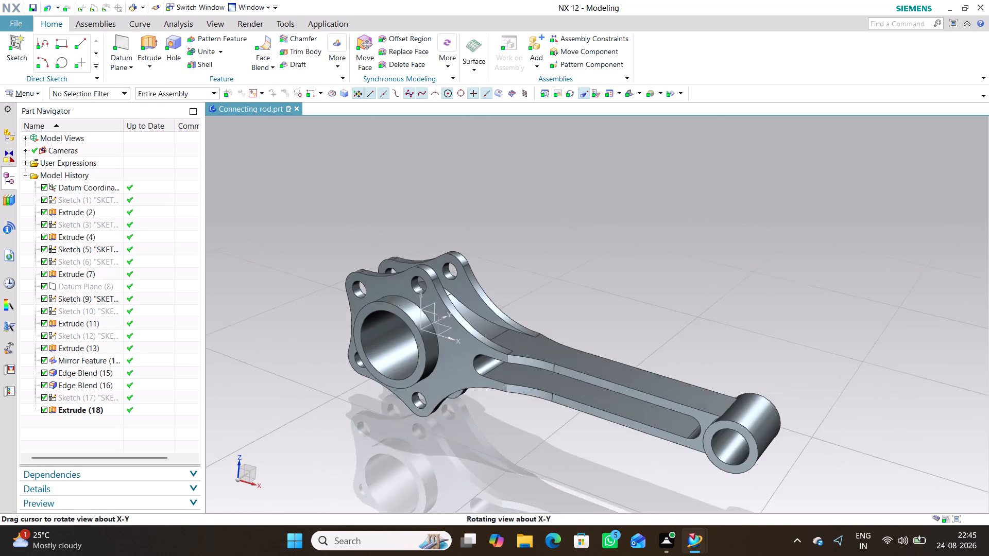
Examine the connecting rod's flanges, slotted shank and end bosses from several angles.
middle_click_drag(413, 392, 419, 401)
middle_click_drag(485, 424, 482, 418)
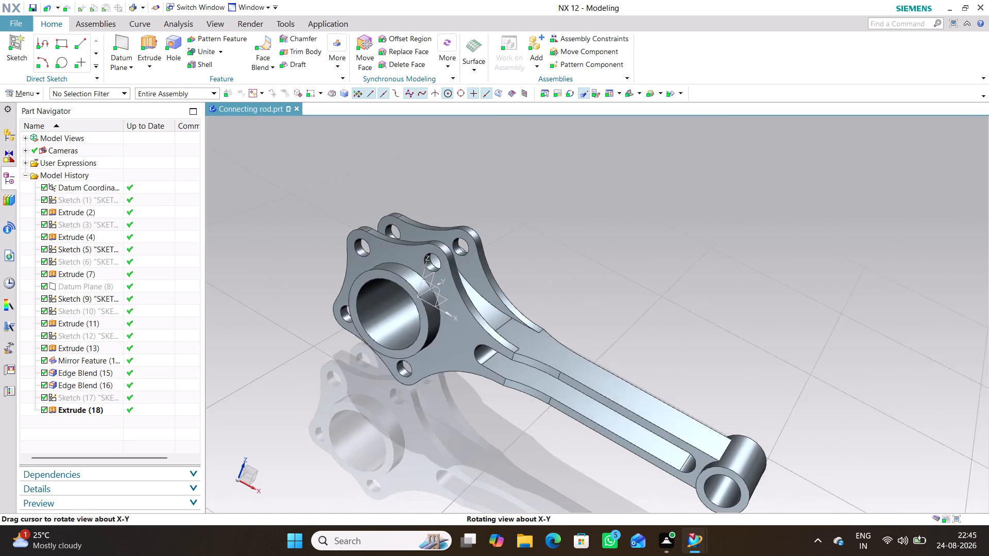
middle_click_drag(482, 418, 496, 441)
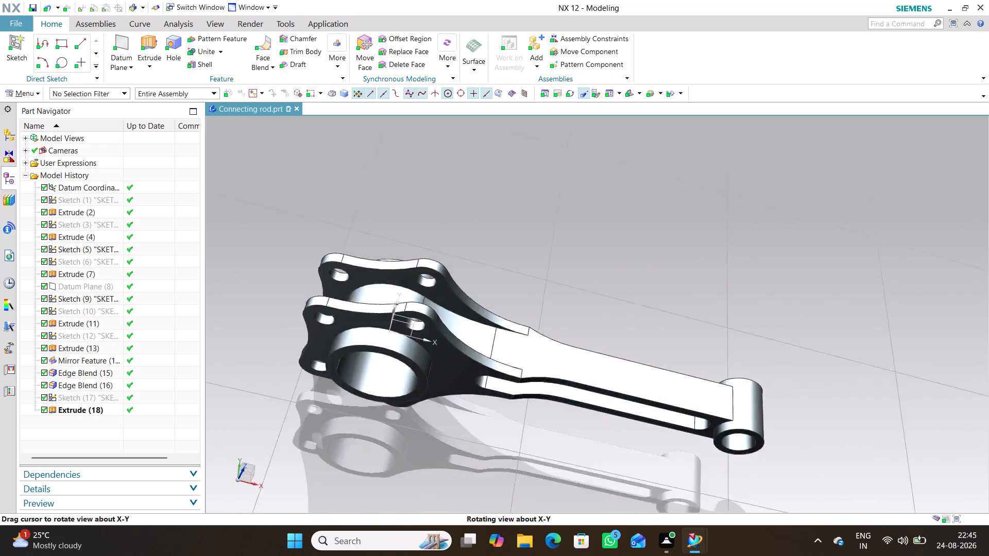
middle_click_drag(496, 441, 453, 404)
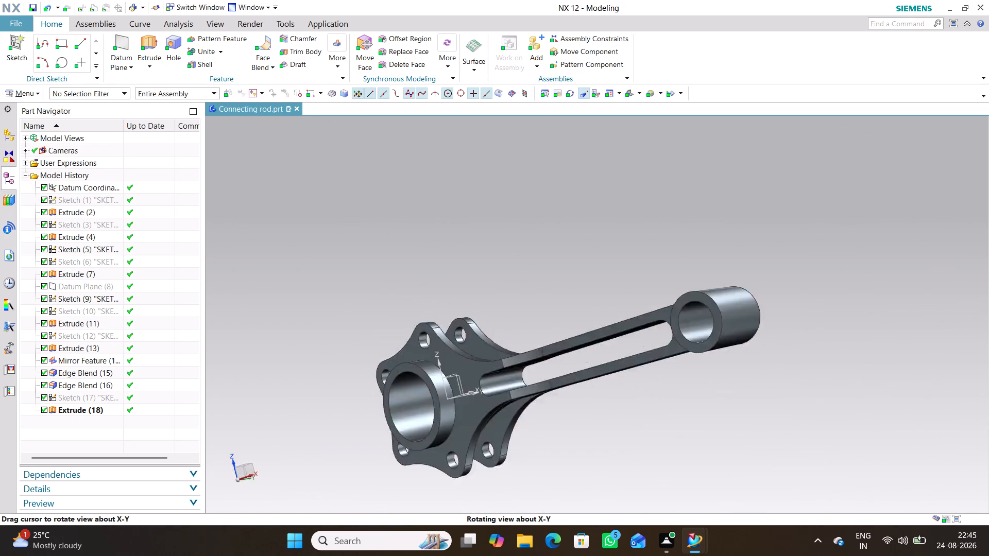
middle_click_drag(453, 404, 447, 439)
middle_click_drag(506, 419, 532, 400)
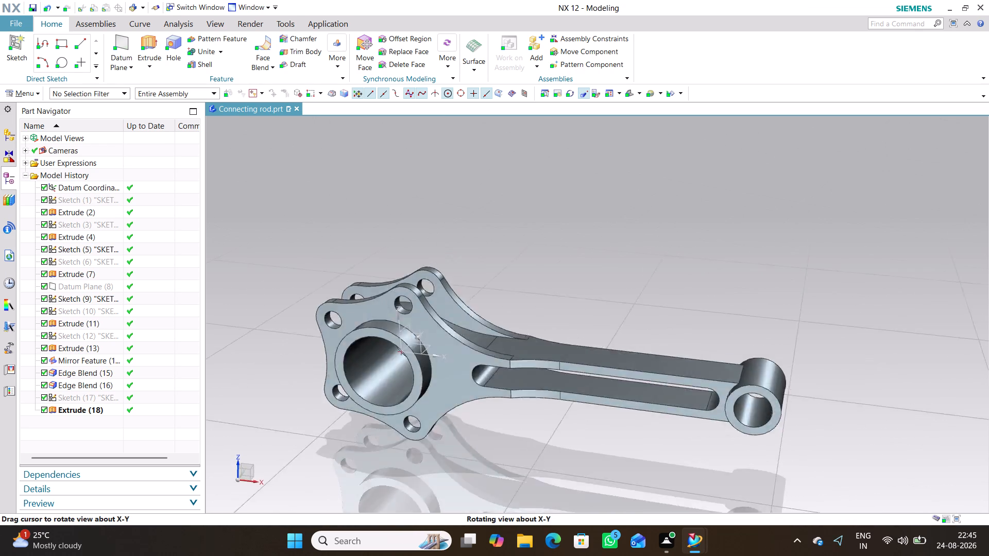
middle_click_drag(532, 400, 532, 425)
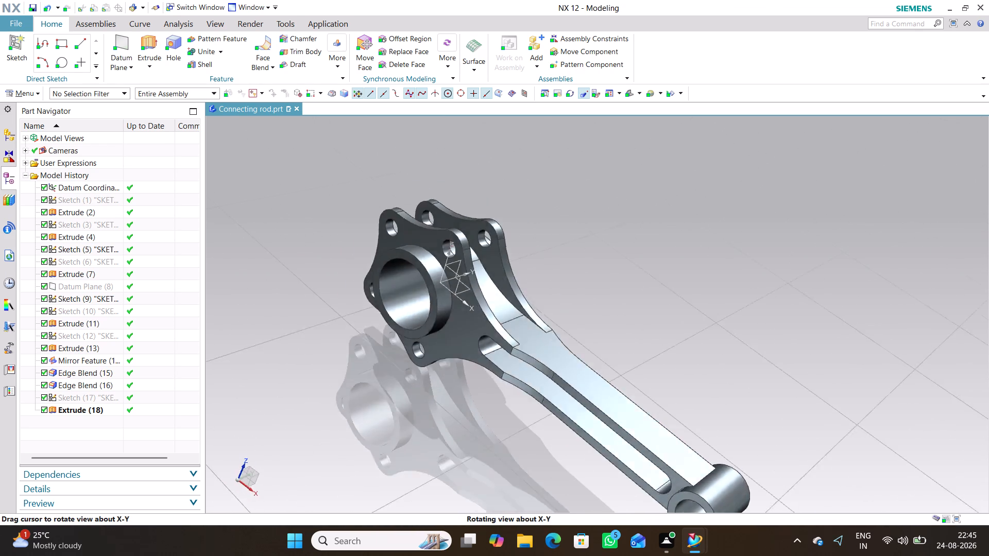
middle_click_drag(532, 425, 506, 401)
Orient the connecting rod model to the isometric view.
right_click(433, 402)
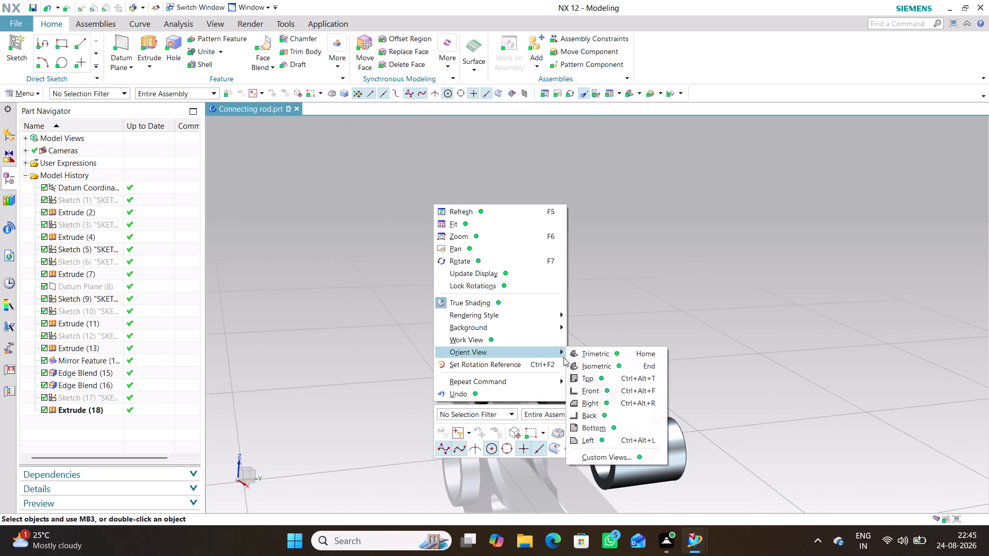
left_click(590, 366)
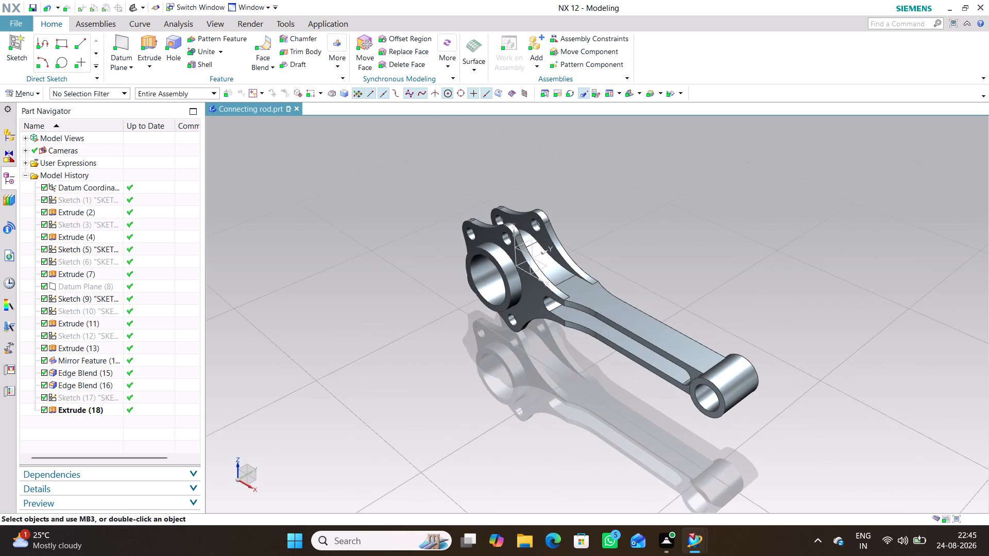
left_click(554, 403)
left_click_drag(390, 264, 364, 436)
Save the connecting rod part file.
key("ctrl+s")
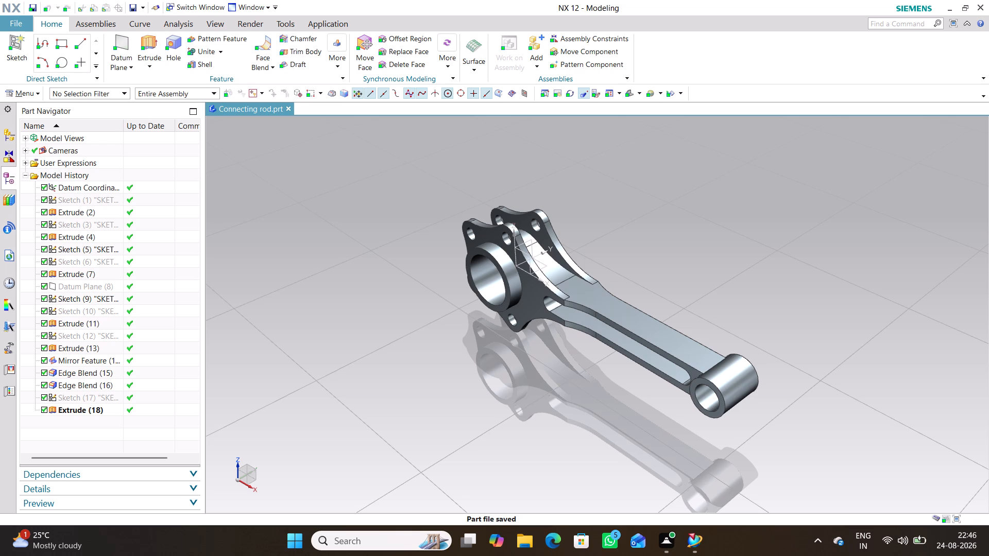
key("ctrl+s")
key("ctrl+s")
Create an A0-size millimetre drawing, Connecting rod_dwg1.prt, referencing the Connecting rod part and stored in the Intern projects\NX cad folder.
key("ctrl+n")
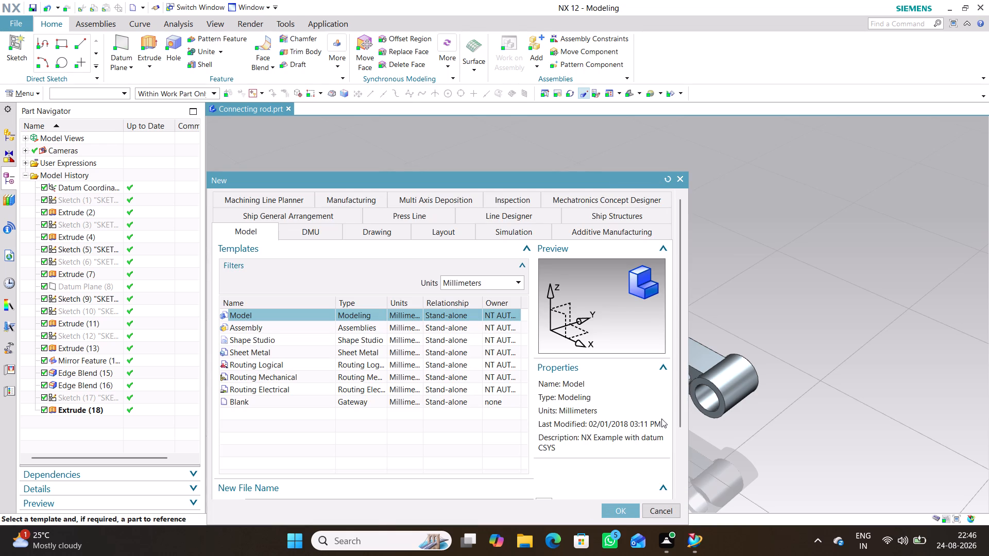
left_click(390, 235)
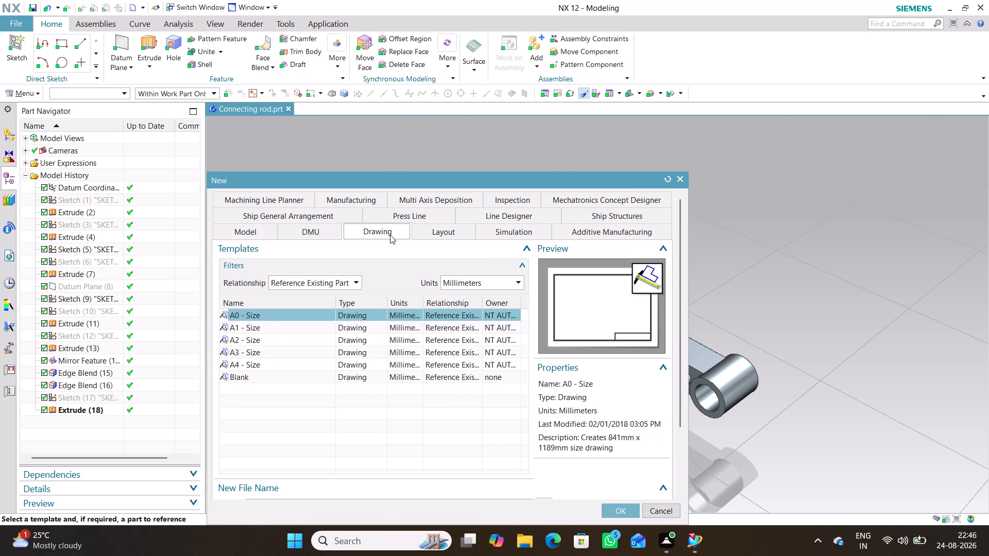
scroll(450, 385, "down", 1)
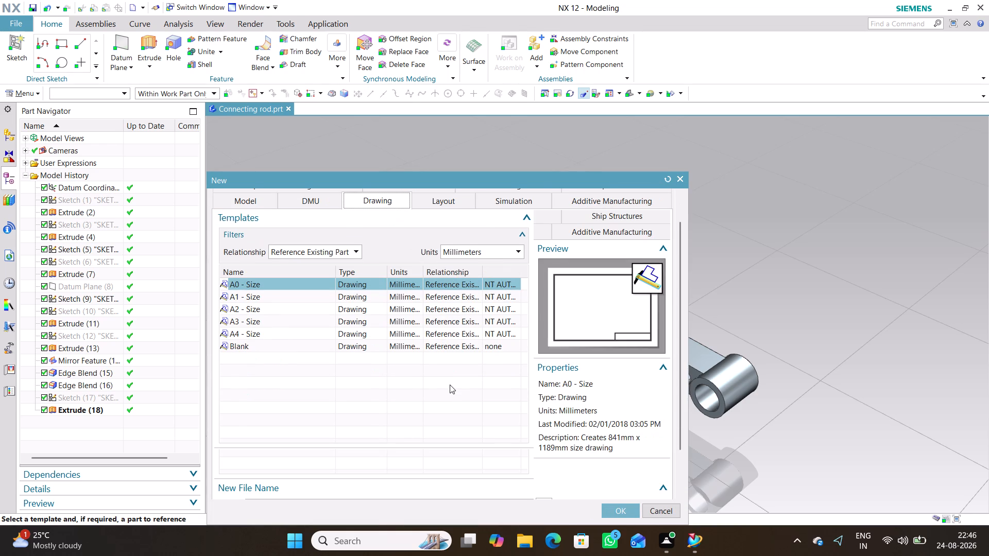
scroll(450, 385, "down", 3)
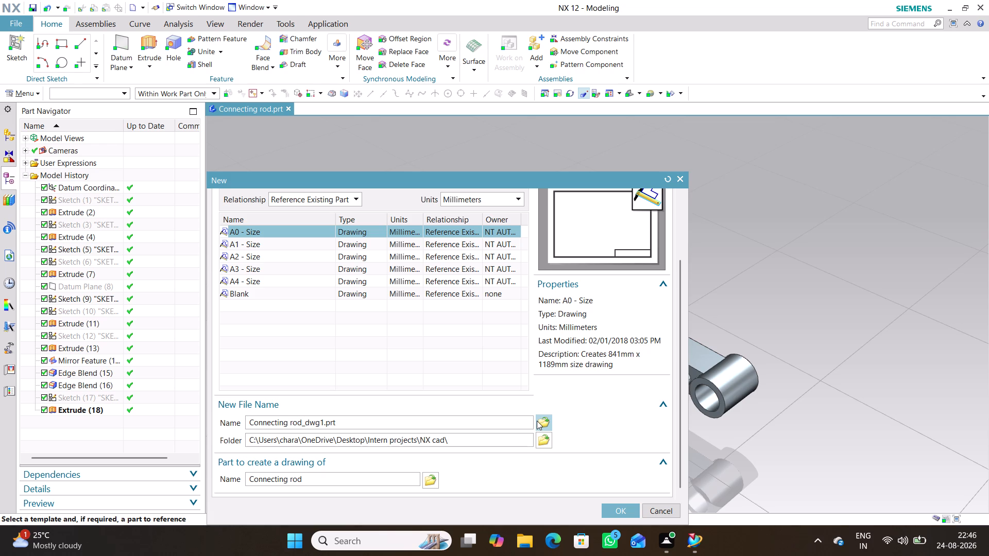
left_click(543, 440)
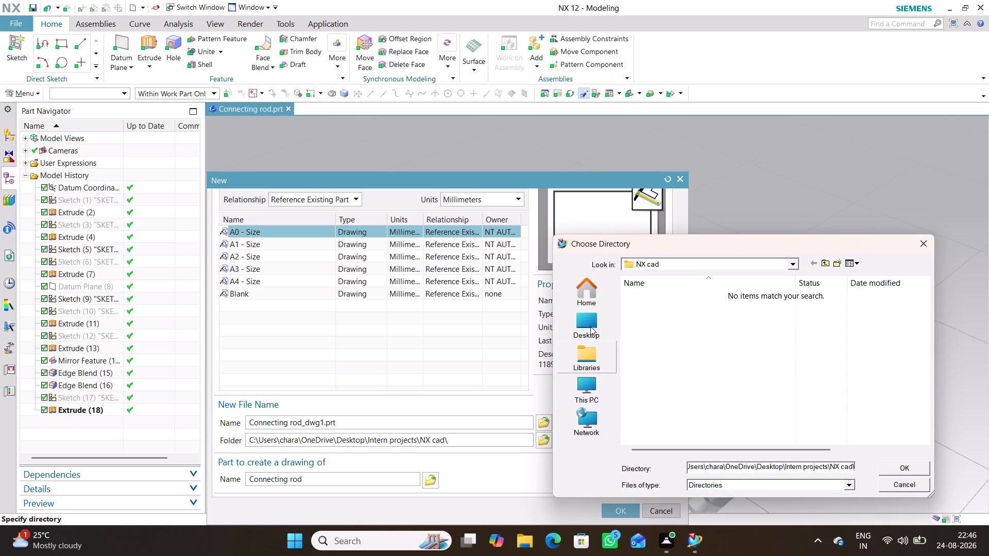
left_click(590, 326)
scroll(702, 410, "down", 3)
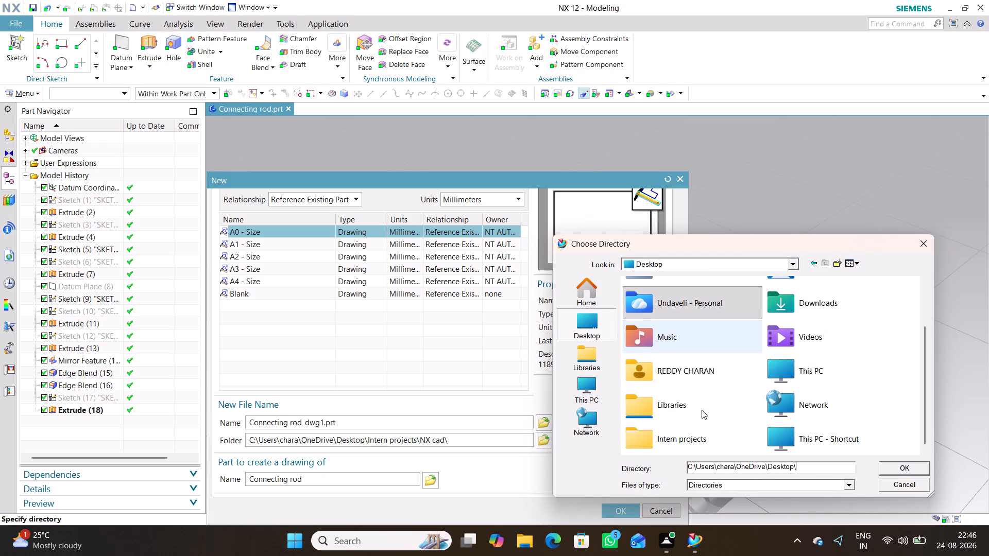
double_click(687, 439)
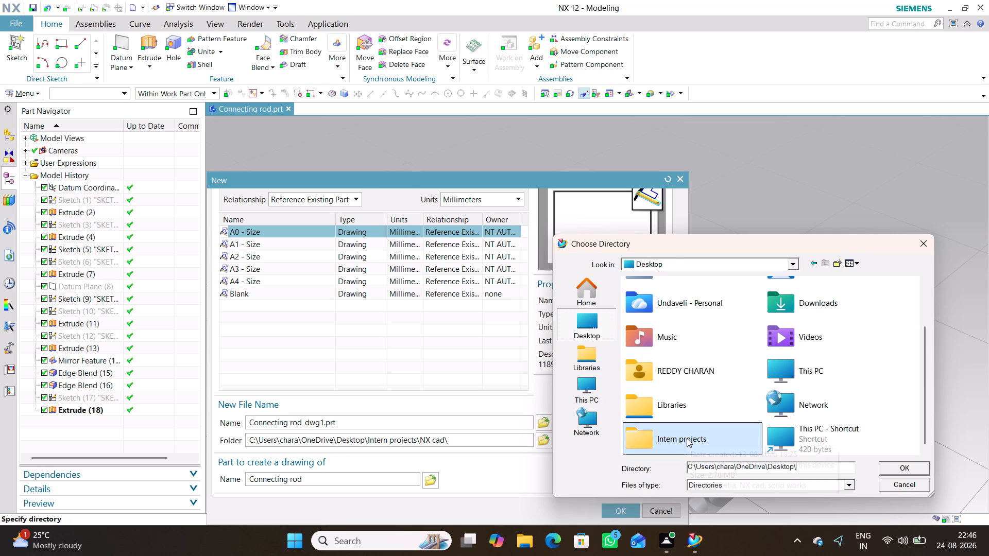
left_click(664, 306)
left_click(664, 306)
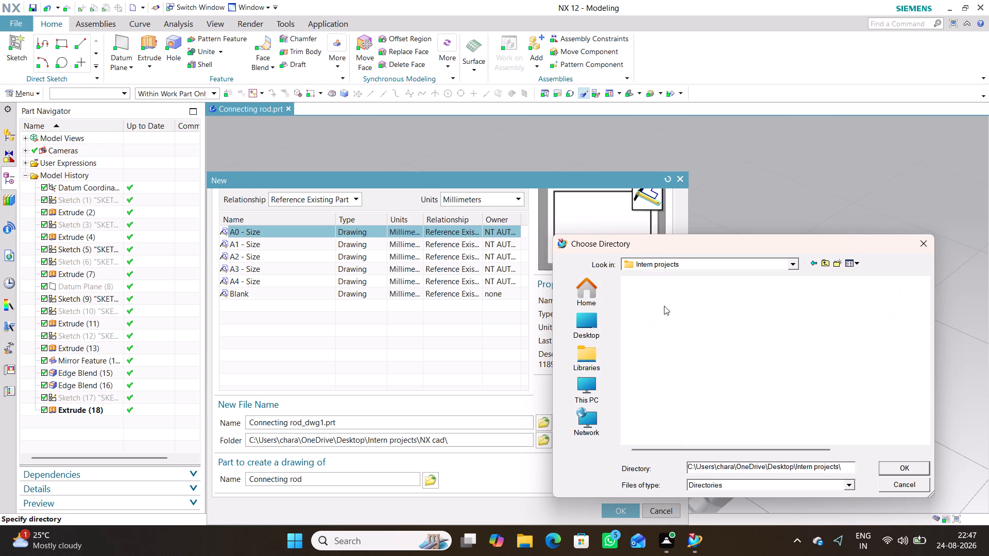
left_click(904, 466)
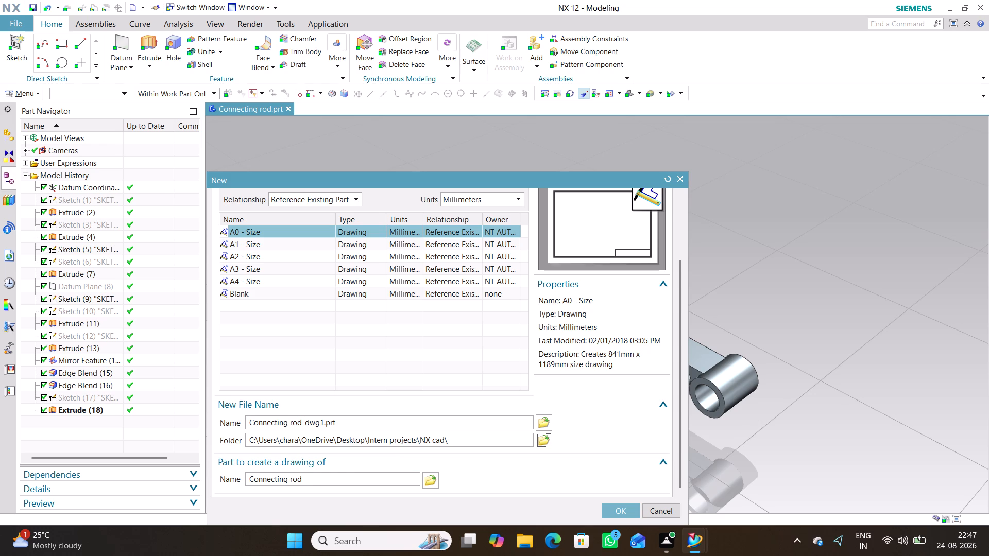
left_click(614, 510)
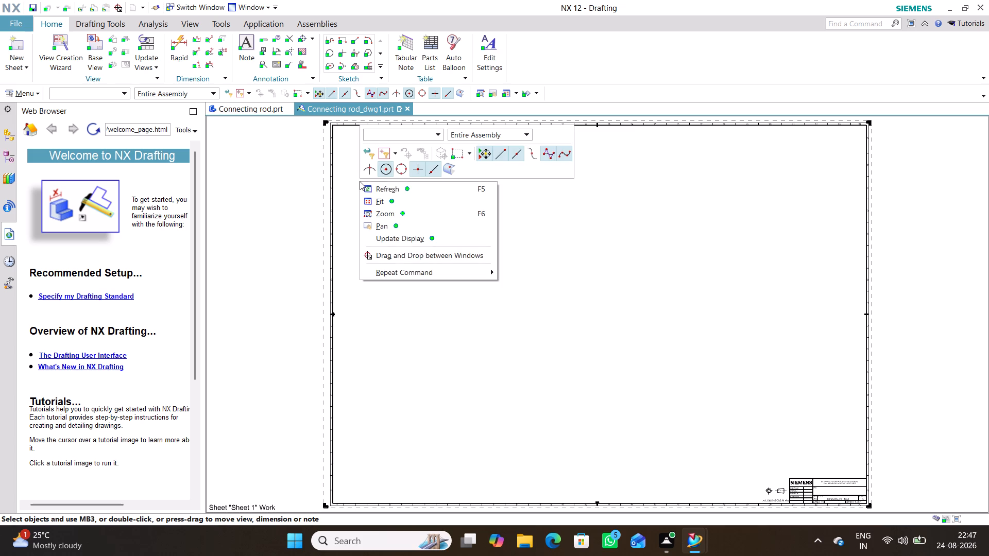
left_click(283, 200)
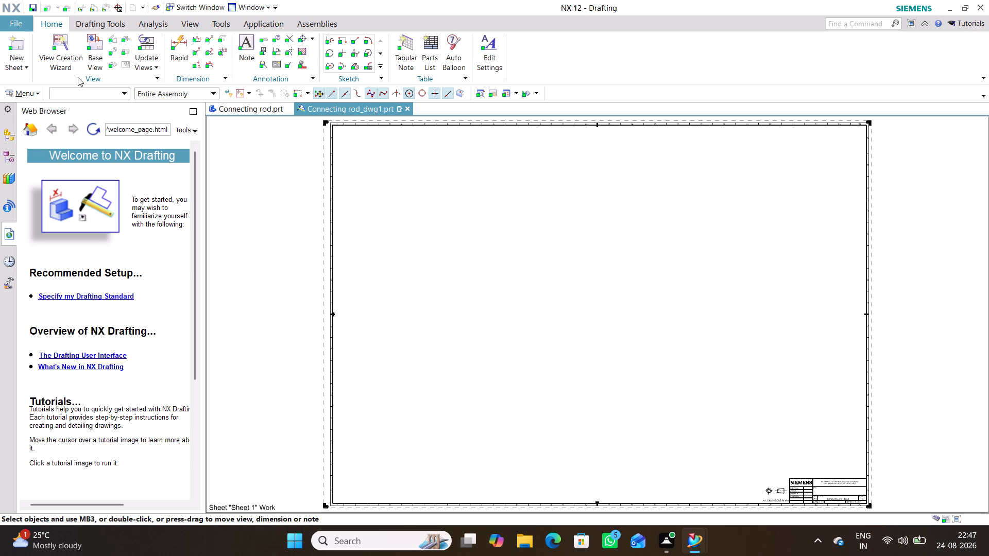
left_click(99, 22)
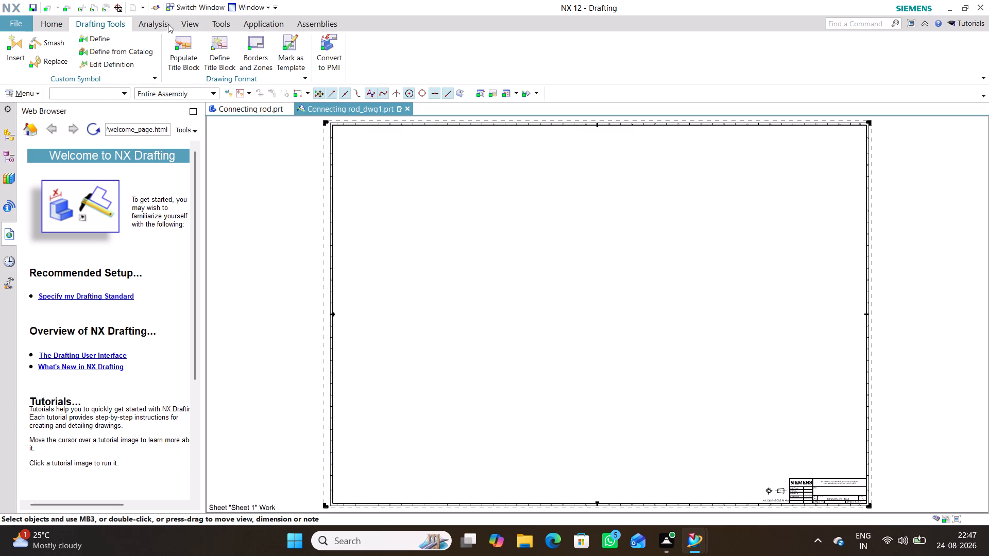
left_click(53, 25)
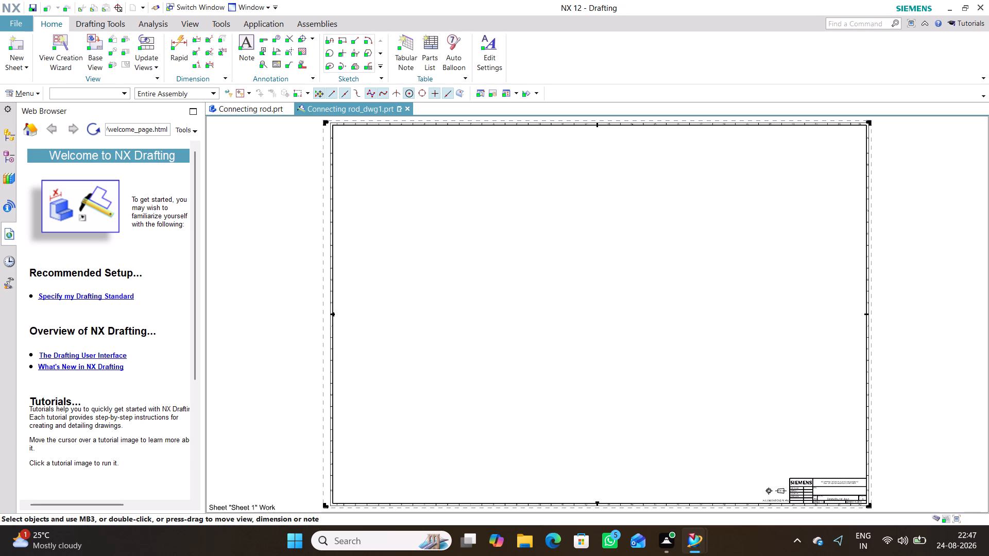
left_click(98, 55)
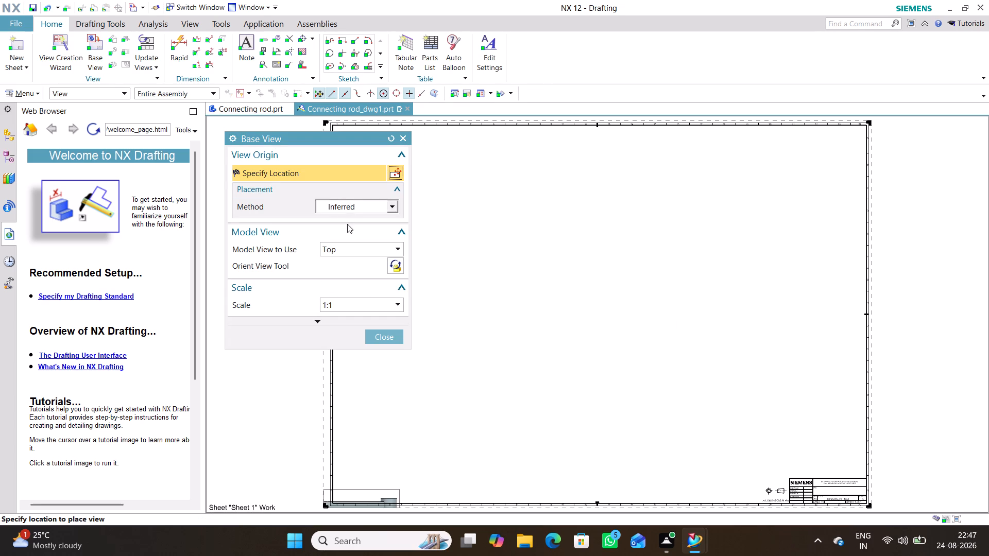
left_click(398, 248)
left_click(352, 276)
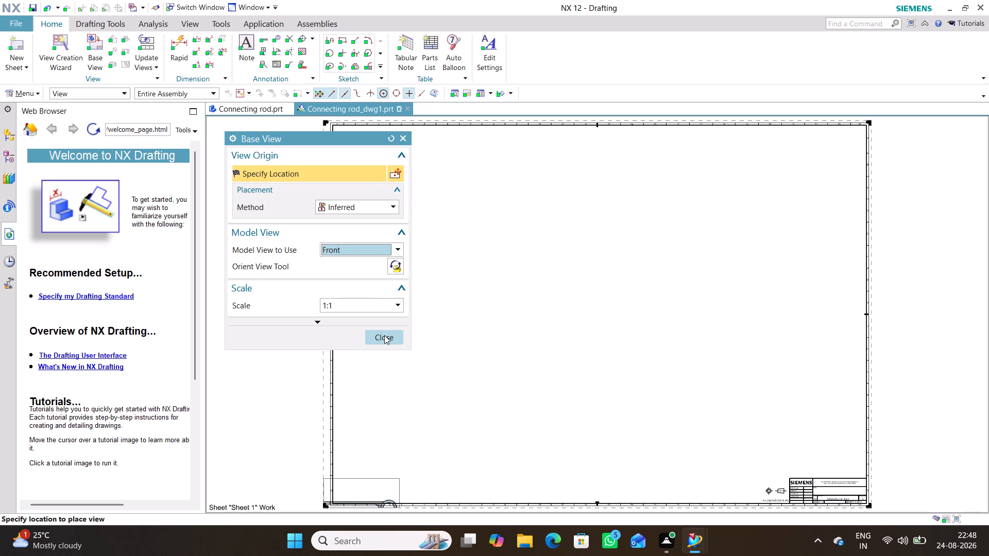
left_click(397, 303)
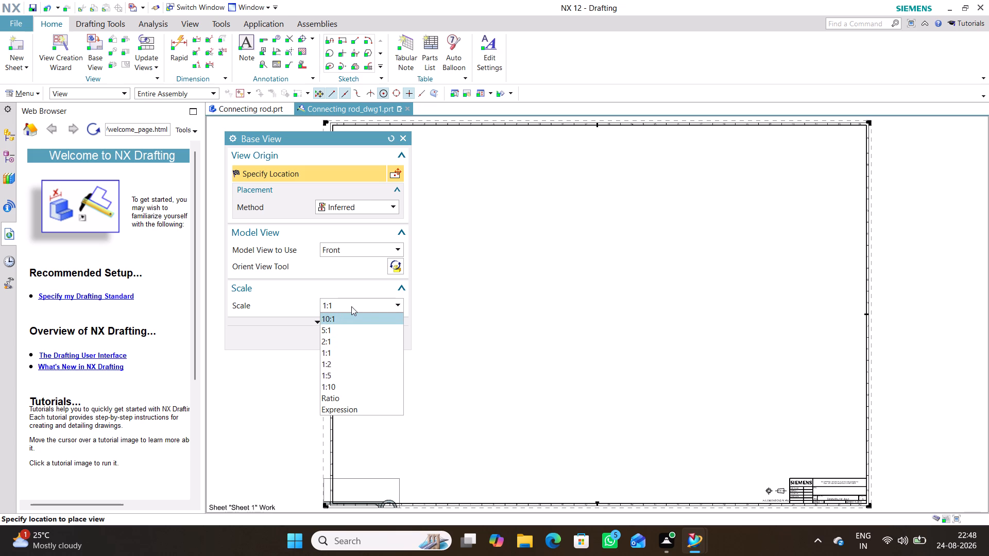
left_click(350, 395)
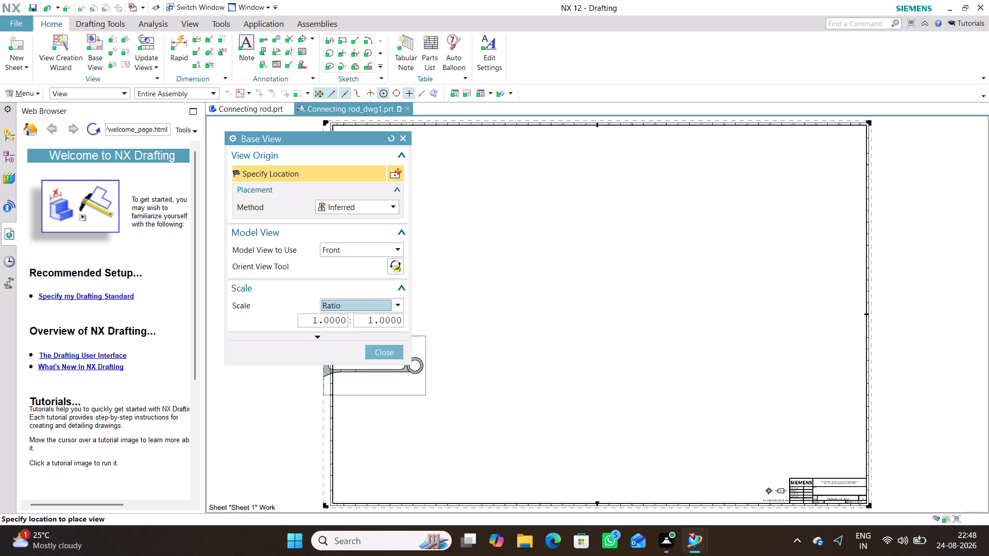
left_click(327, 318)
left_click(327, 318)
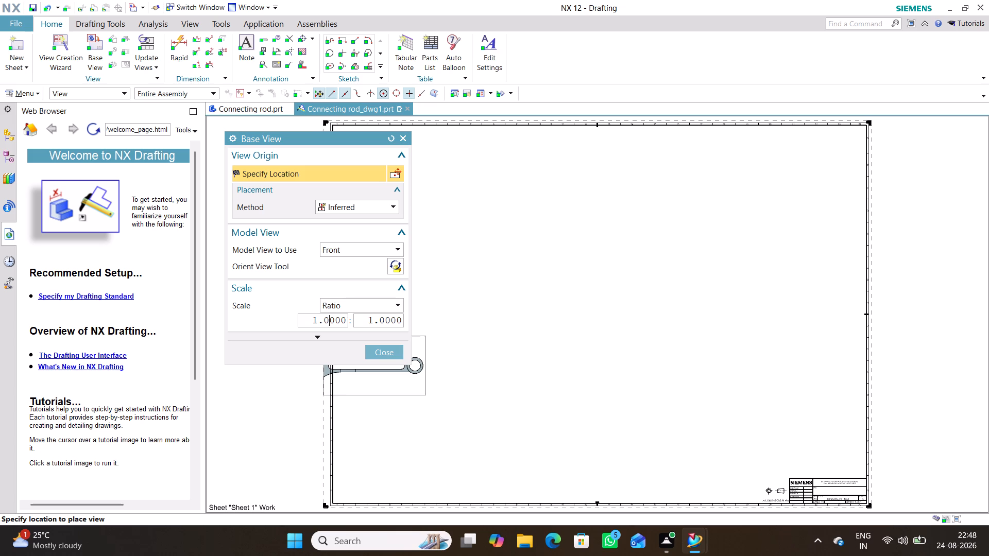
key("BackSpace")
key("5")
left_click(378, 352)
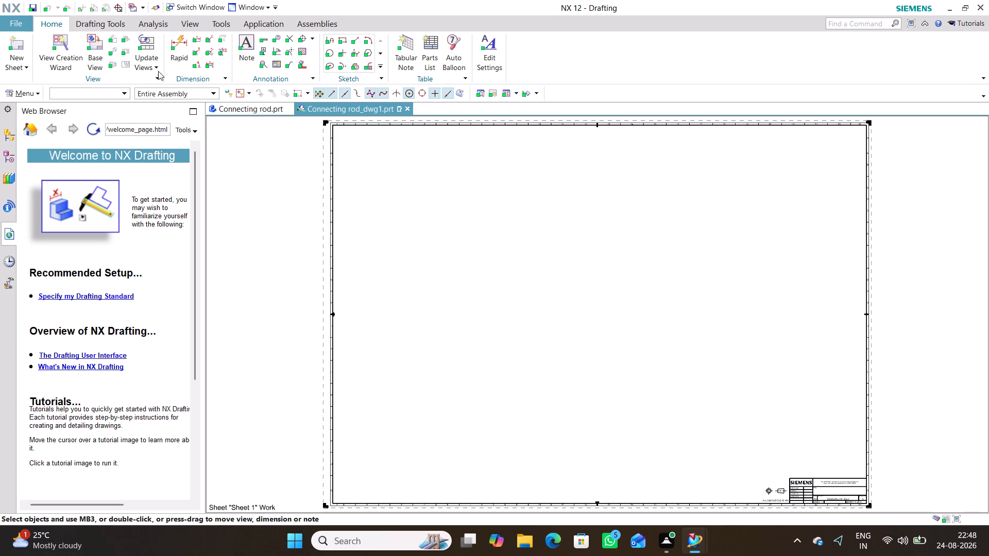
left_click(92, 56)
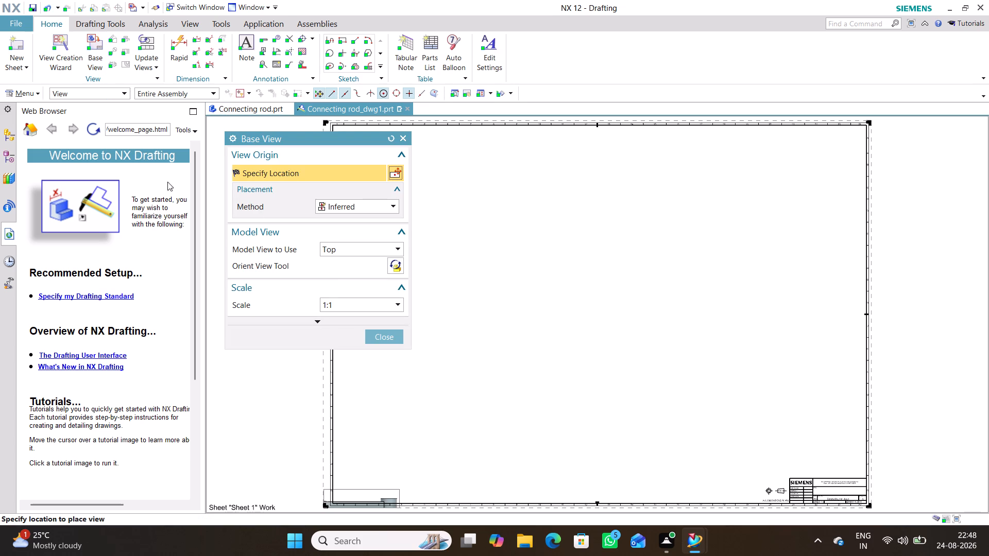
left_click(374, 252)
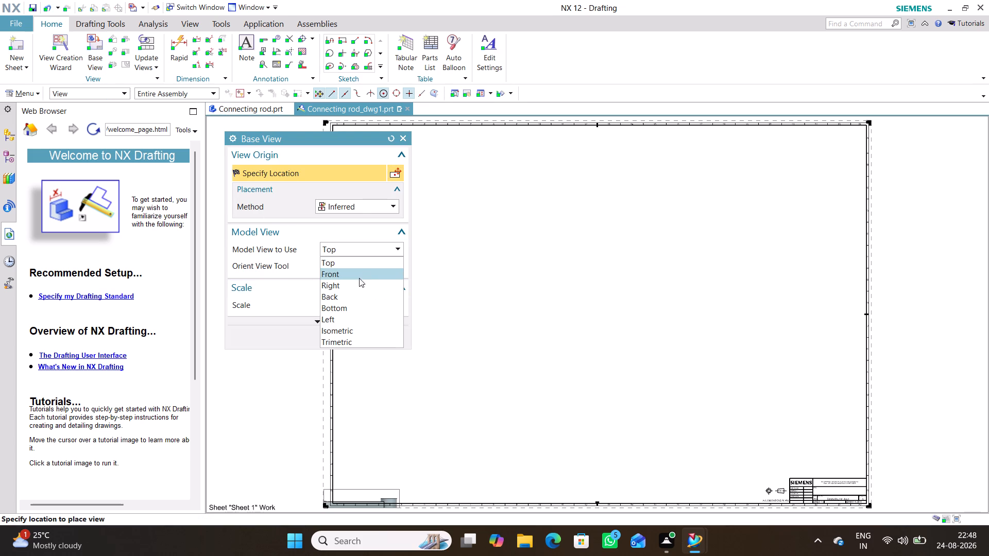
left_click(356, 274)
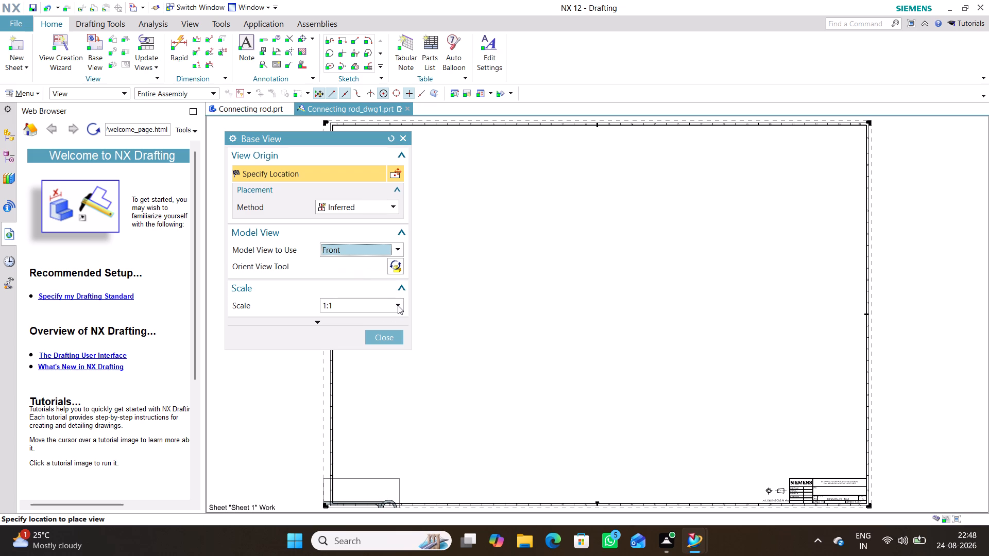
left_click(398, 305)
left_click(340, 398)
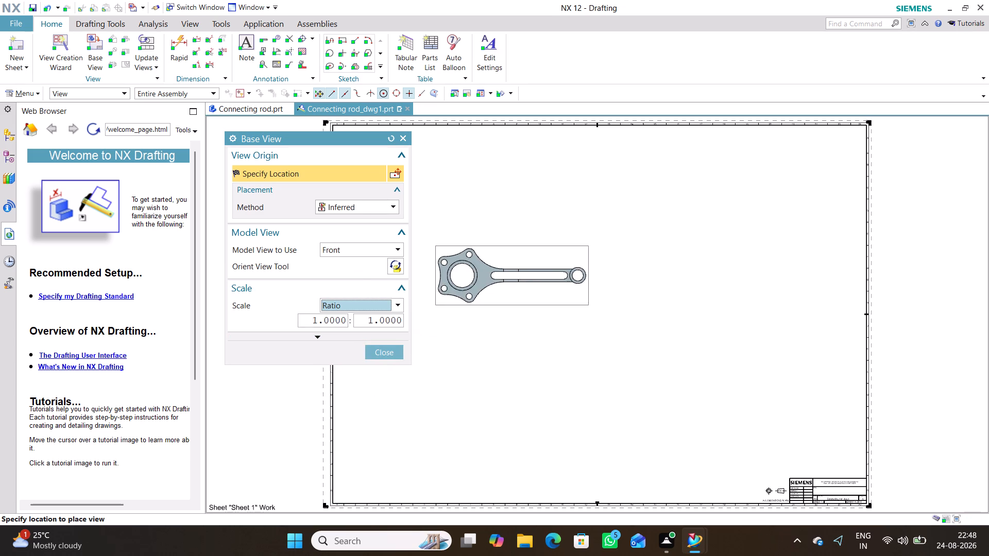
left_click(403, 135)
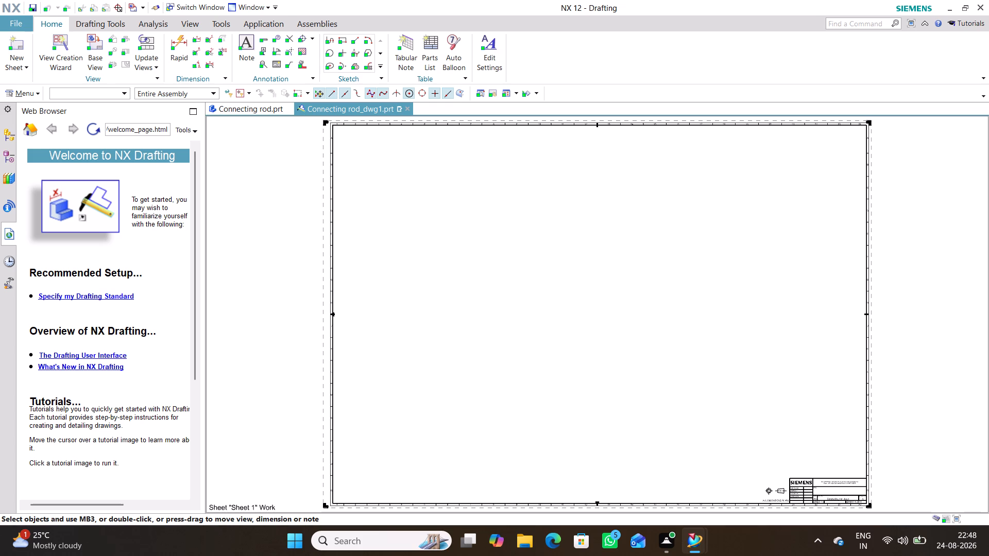
Place a front base view of the connecting rod in the sheet's upper-left area with a 1.5:1 ratio scale.
left_click(95, 52)
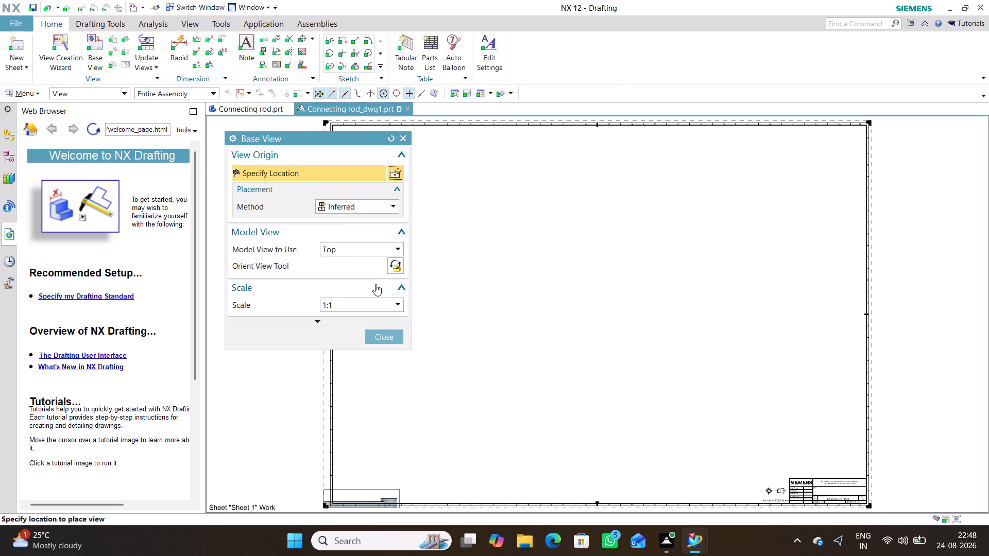
left_click(396, 303)
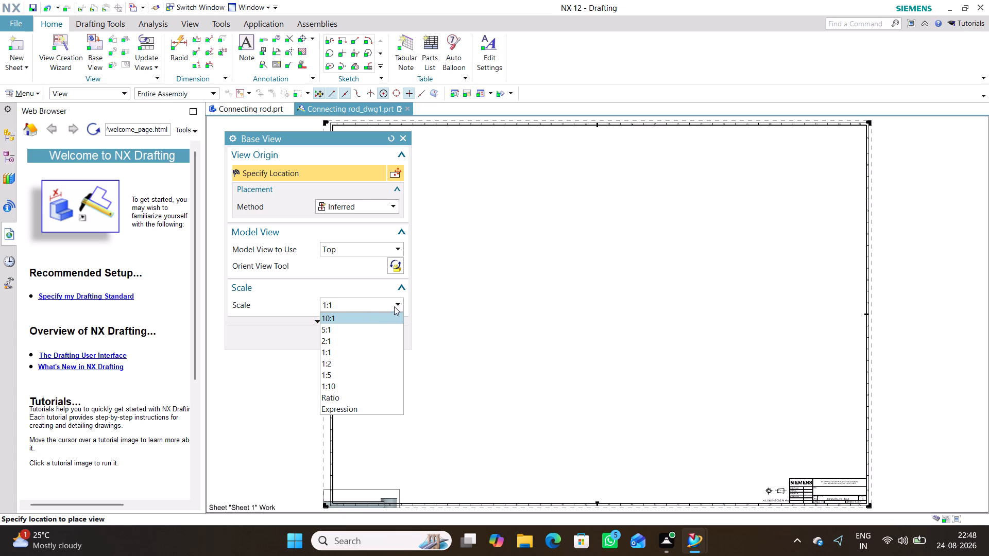
left_click(338, 340)
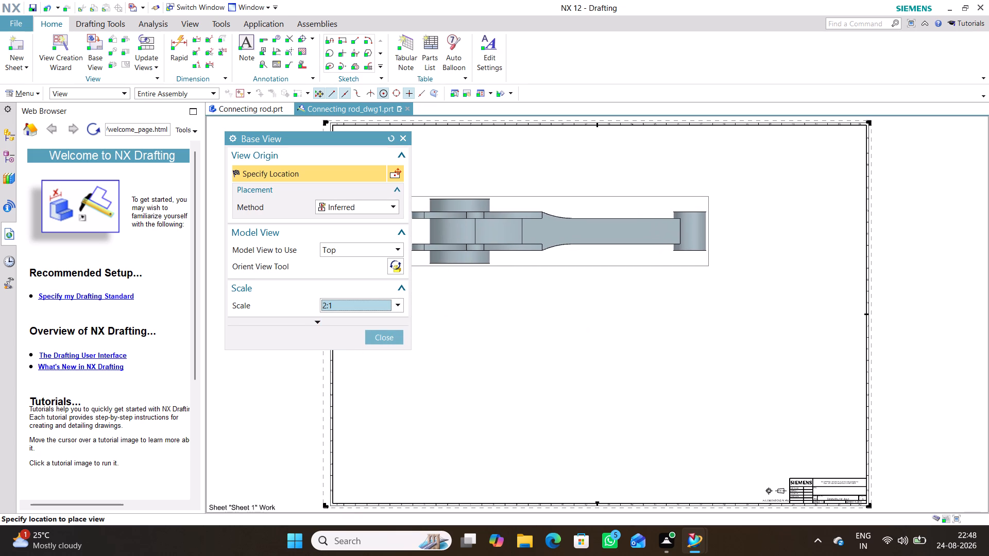
left_click(397, 248)
left_click(351, 273)
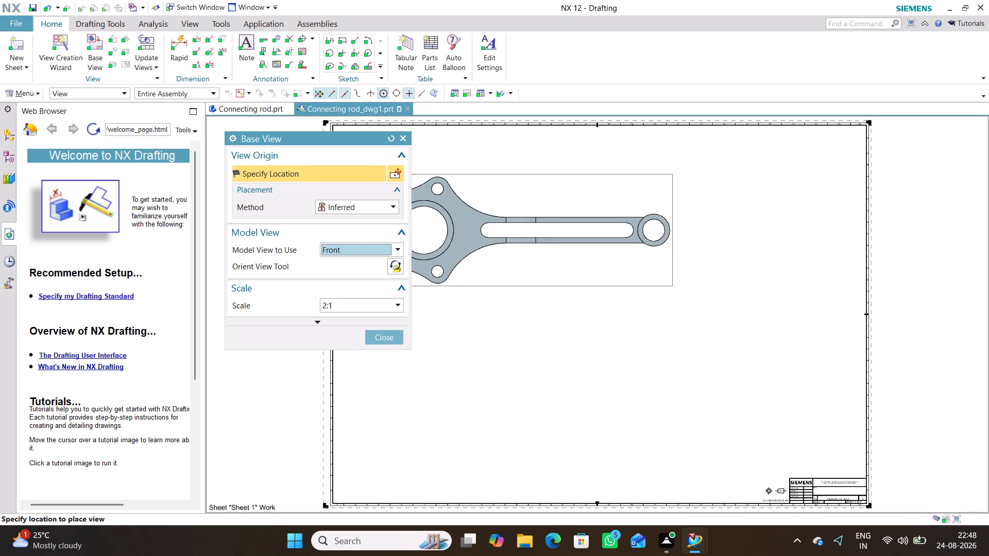
left_click(393, 304)
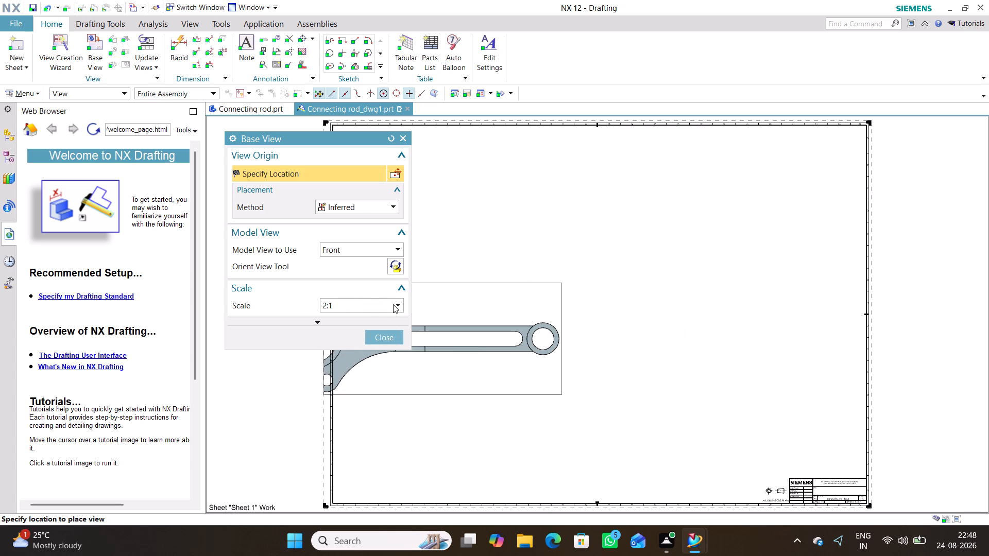
left_click(351, 350)
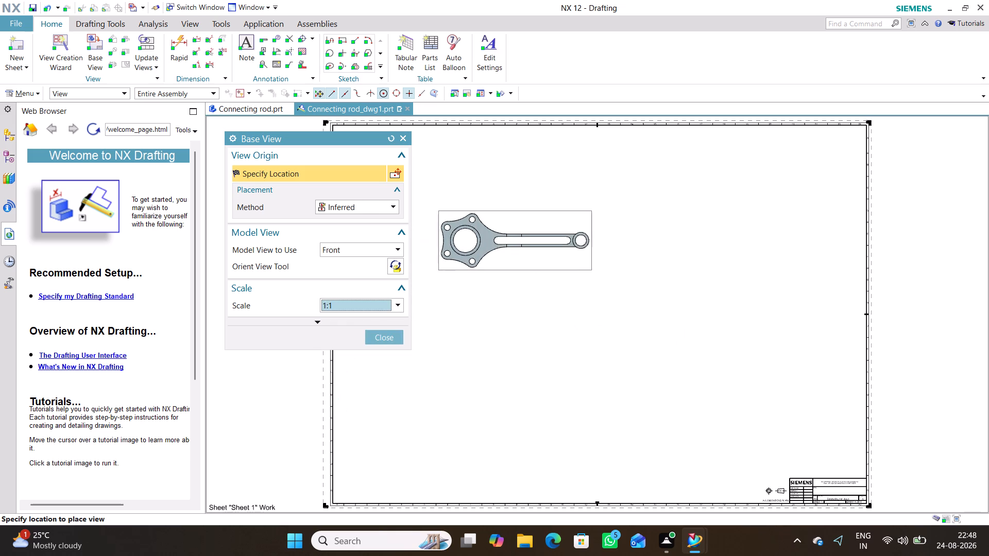
left_click(397, 304)
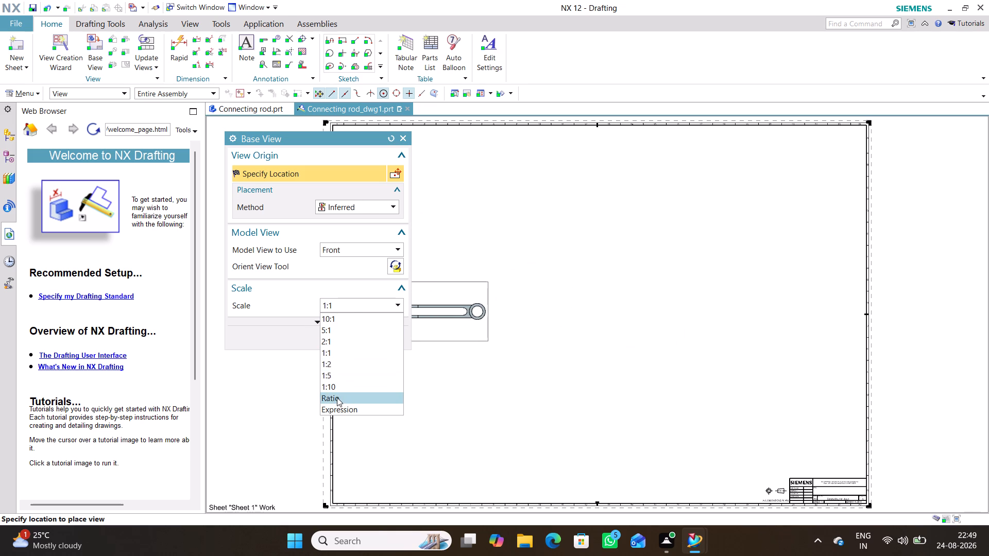
left_click(337, 396)
left_click(326, 320)
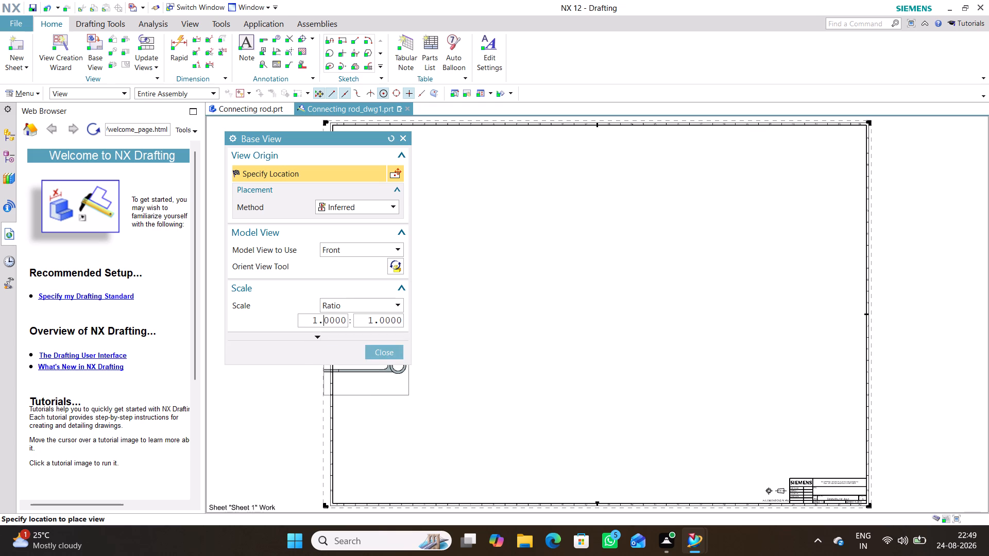
left_click(327, 320)
key("BackSpace")
key("5")
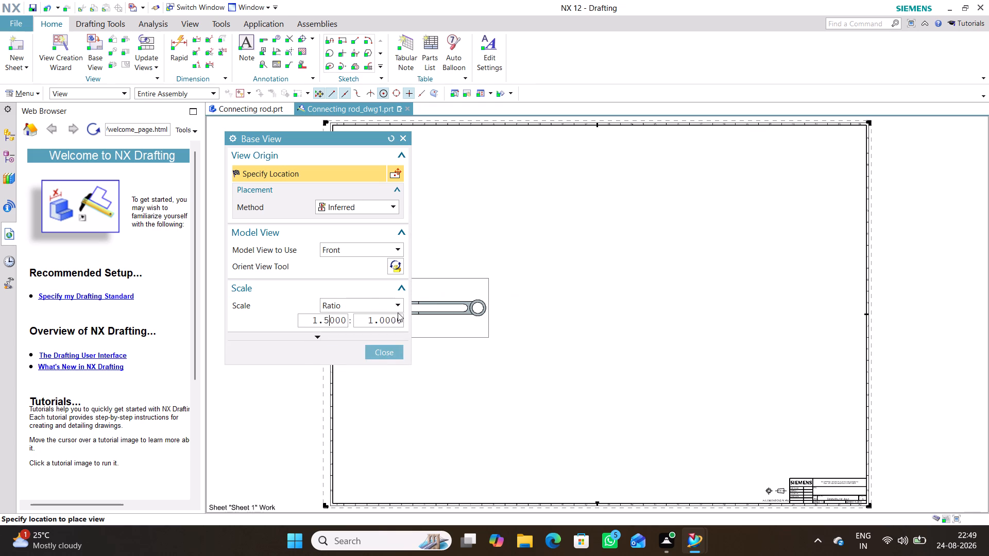
left_click(301, 296)
left_click(459, 217)
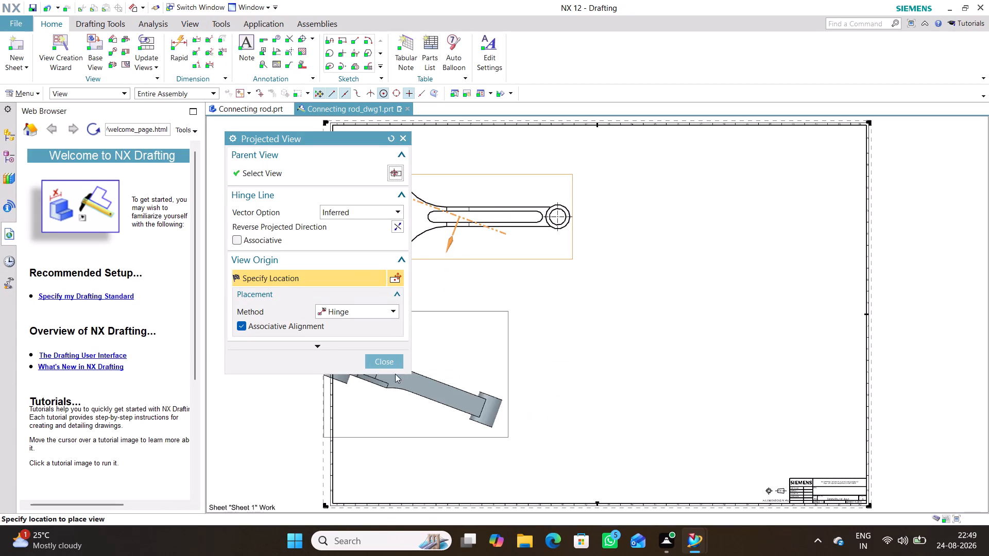
left_click(384, 364)
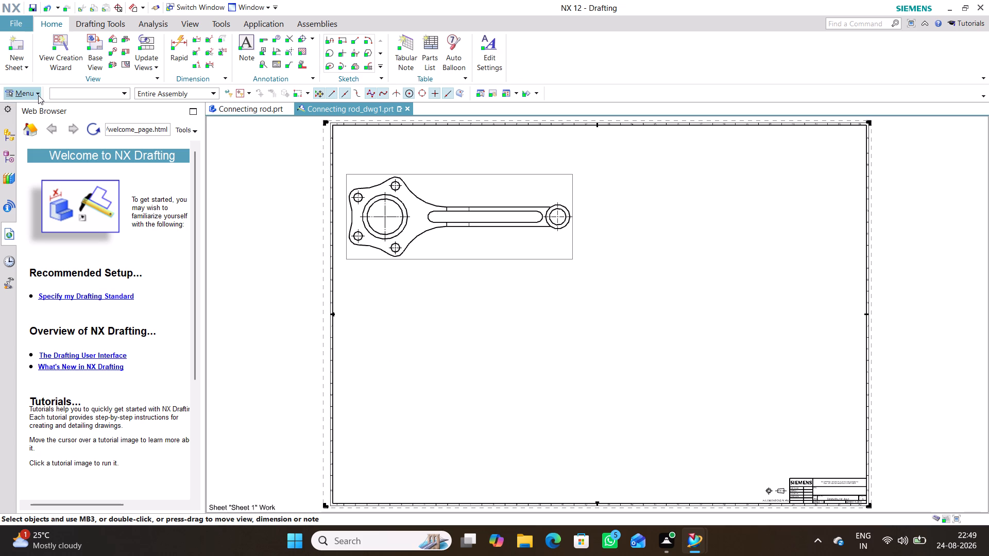
Project an orthographic view of the connecting rod straight below the front view.
left_click(111, 38)
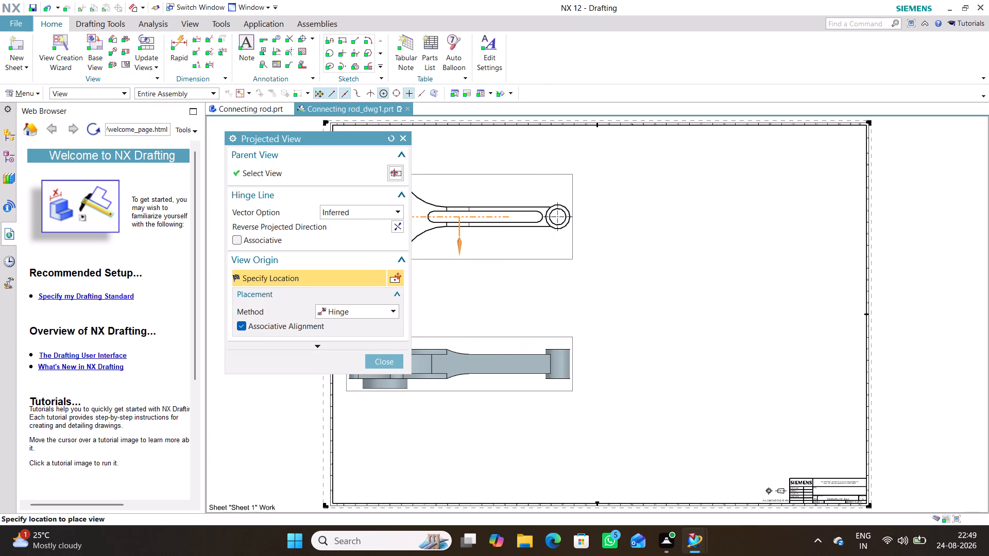
left_click(462, 364)
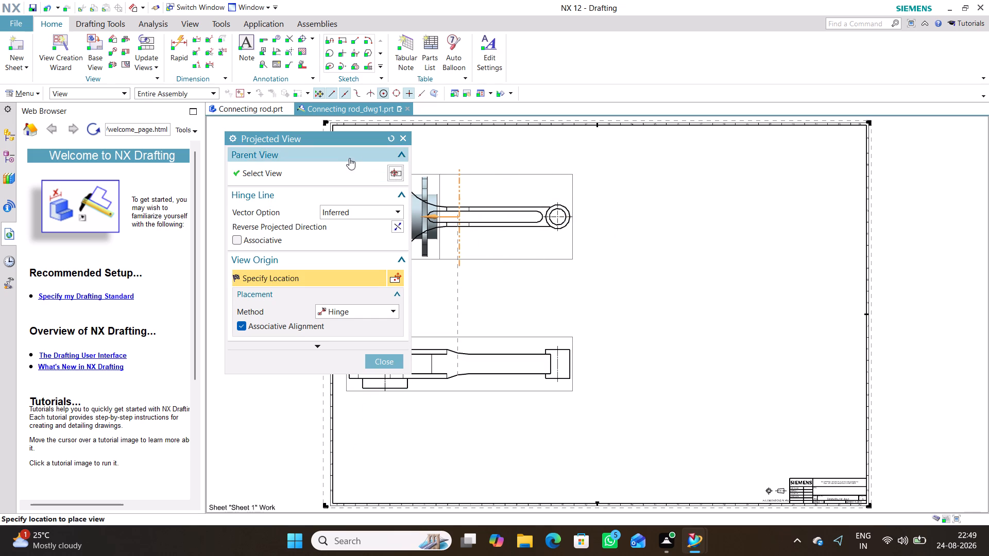
Project an end view horizontally from the front view and reposition it beyond the rod's small end, to the right of the front view.
left_click_drag(347, 138, 351, 333)
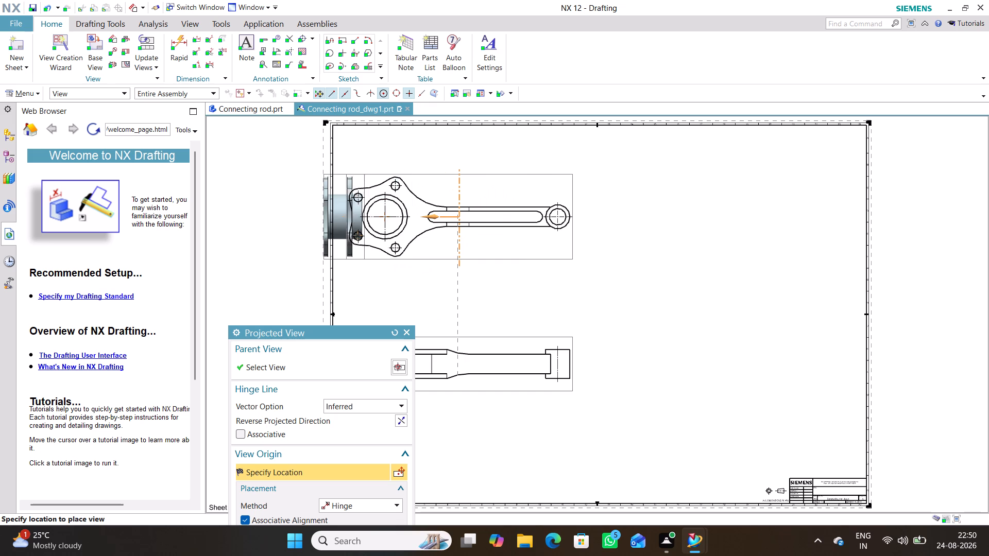
left_click(341, 220)
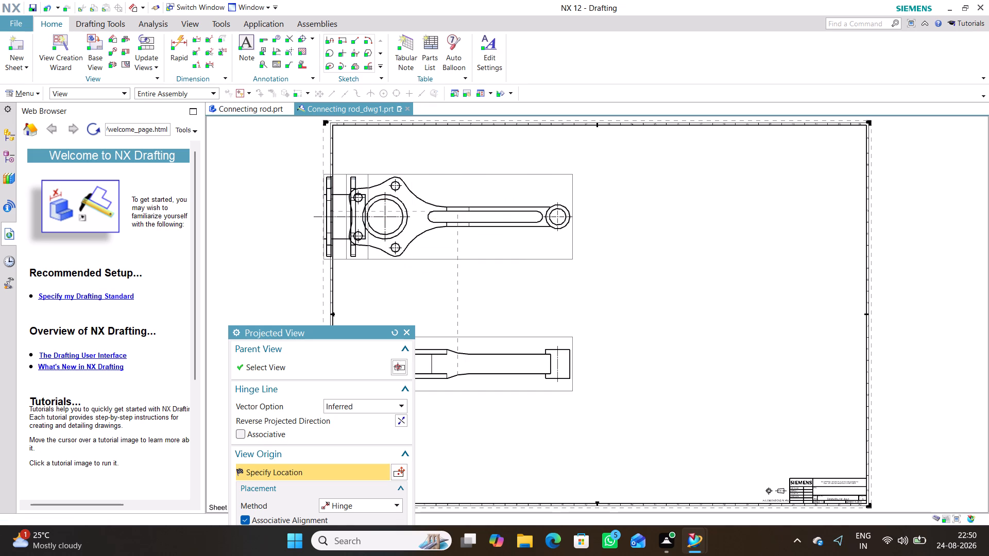
left_click(405, 330)
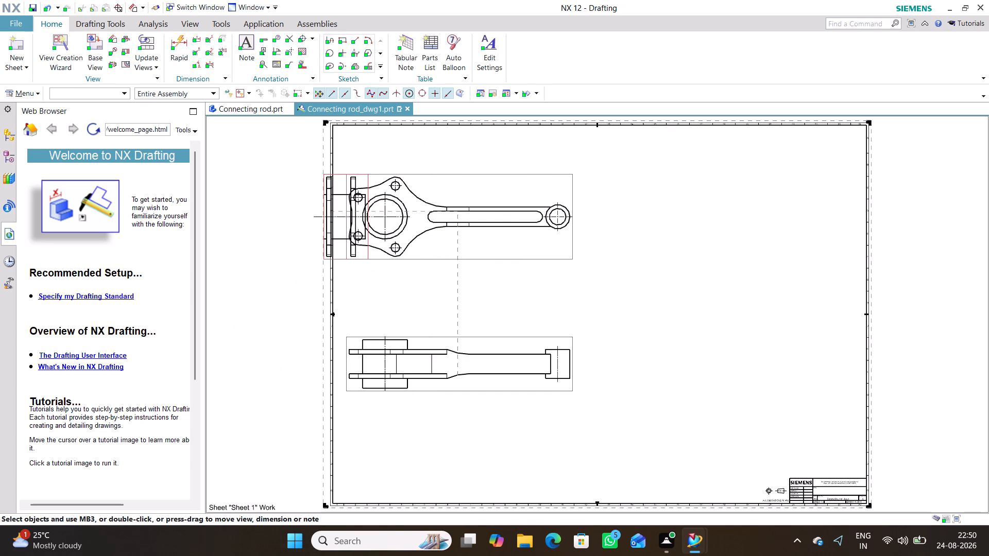
left_click_drag(338, 256, 500, 250)
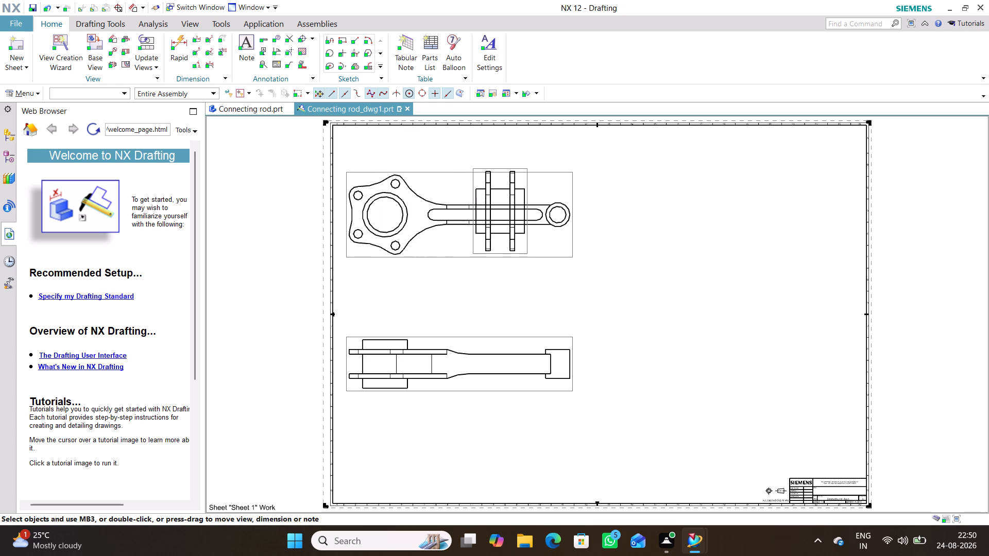
left_click_drag(500, 250, 627, 245)
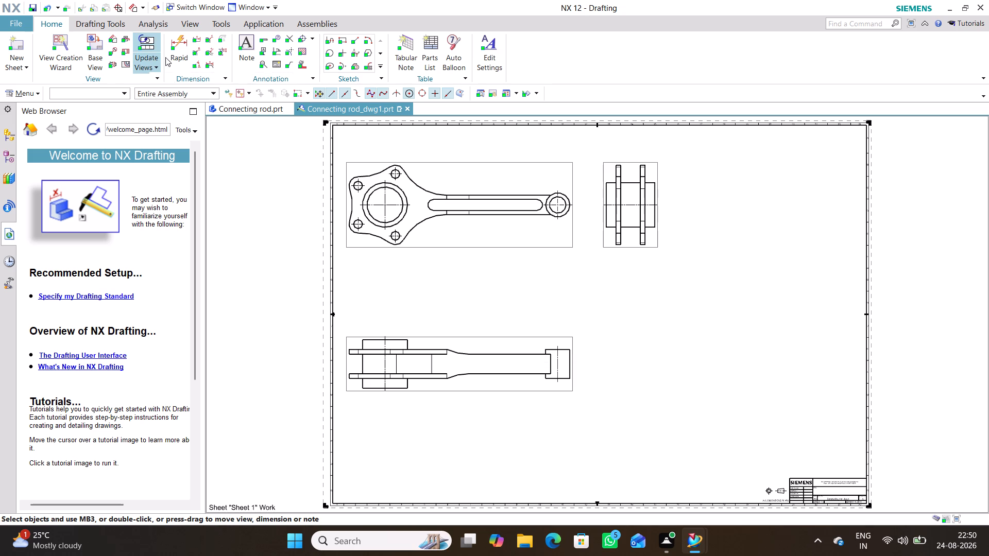
Create a dynamic Simple/Stepped section view with a diagonal cut through the big end of the lower projected view, placed over that view.
left_click(125, 53)
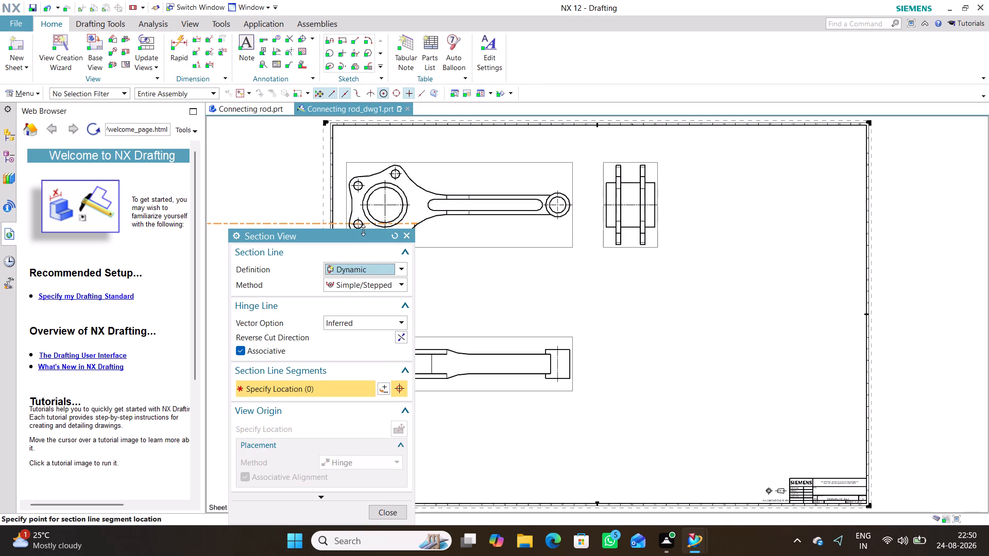
left_click_drag(351, 236, 817, 153)
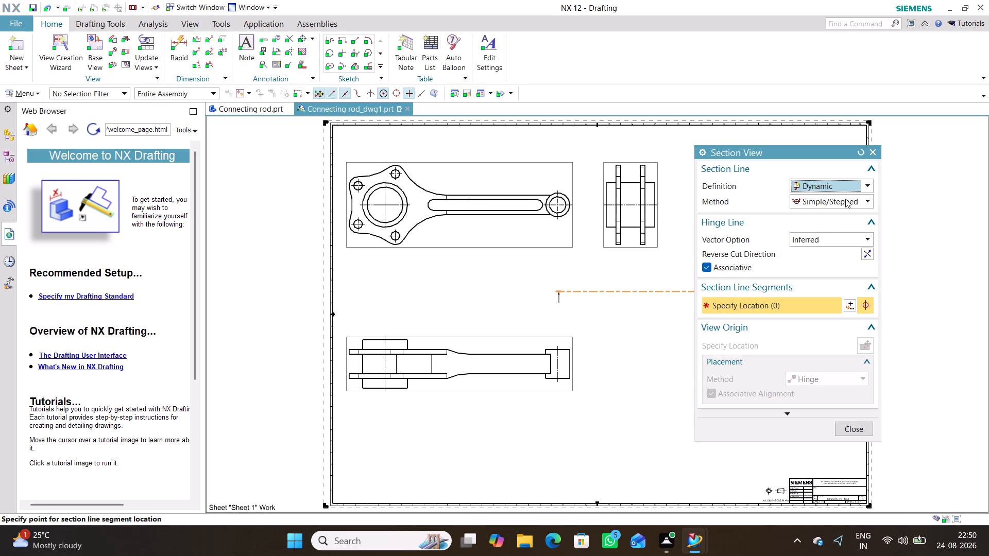
left_click(862, 198)
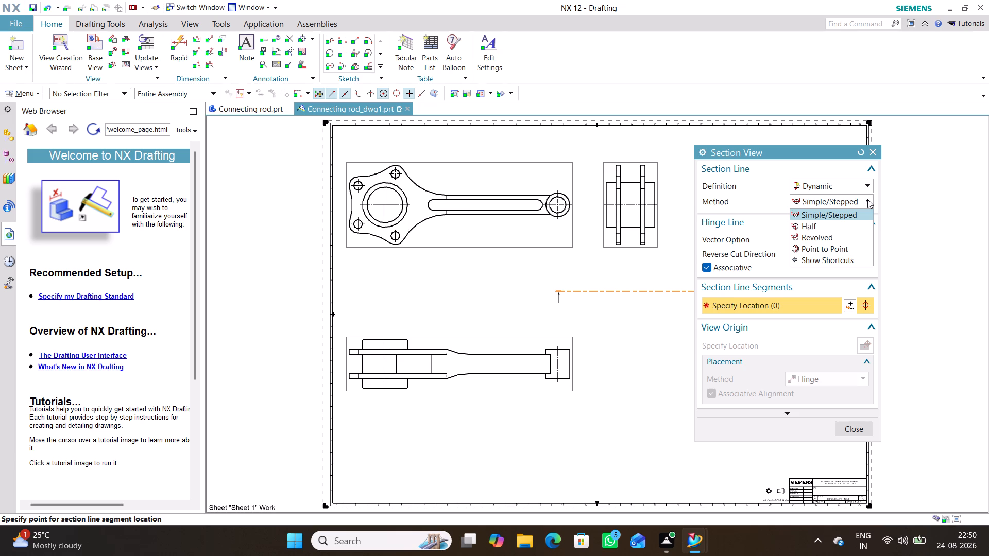
left_click(867, 199)
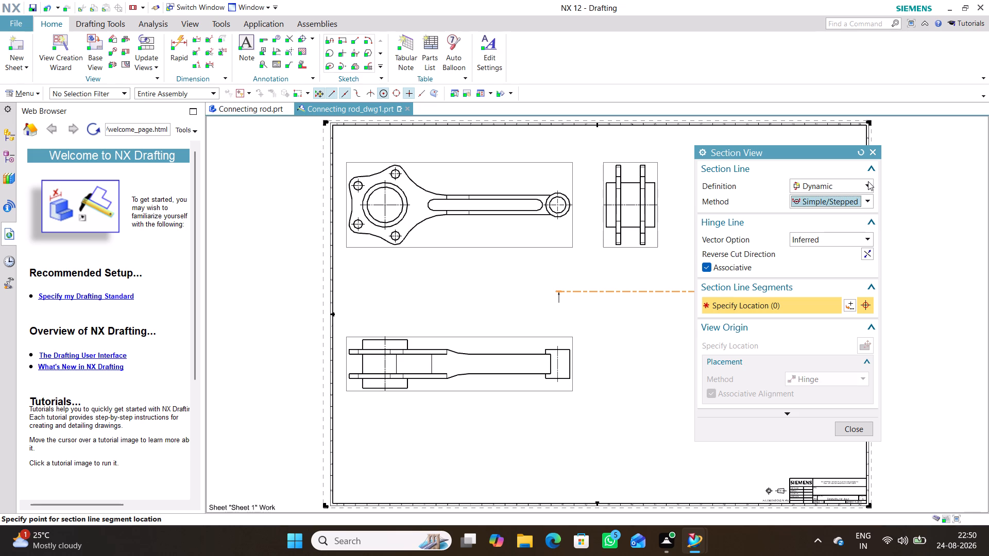
left_click(868, 181)
left_click(868, 181)
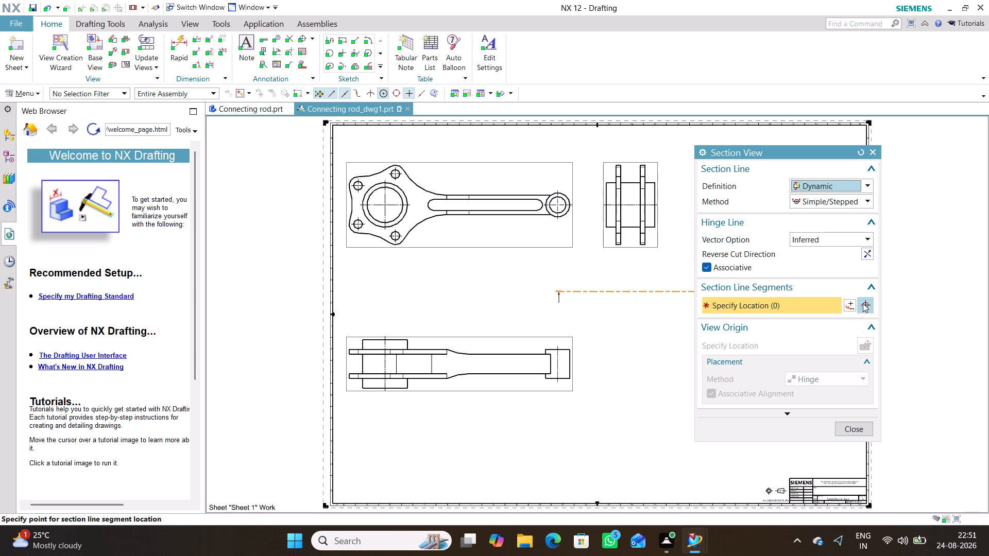
left_click(855, 303)
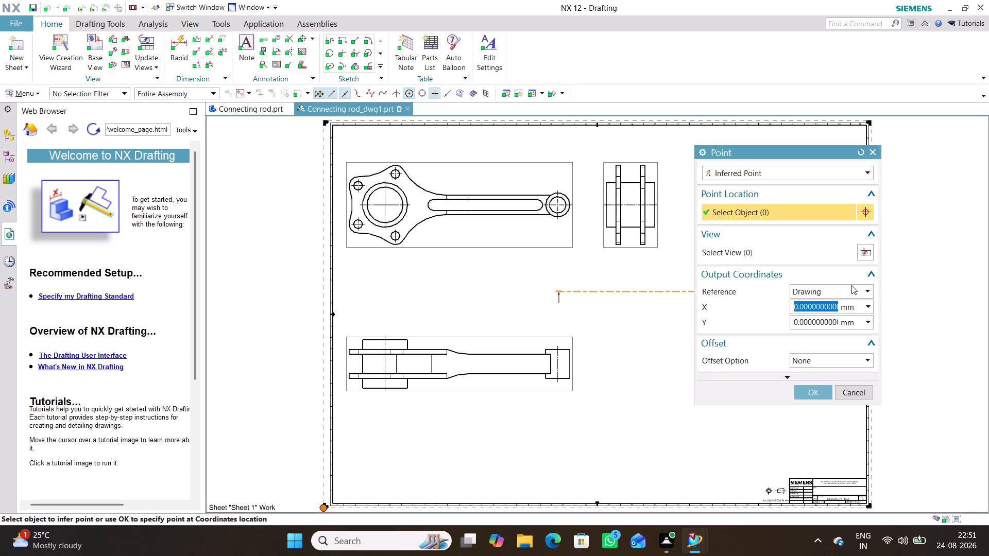
left_click(871, 150)
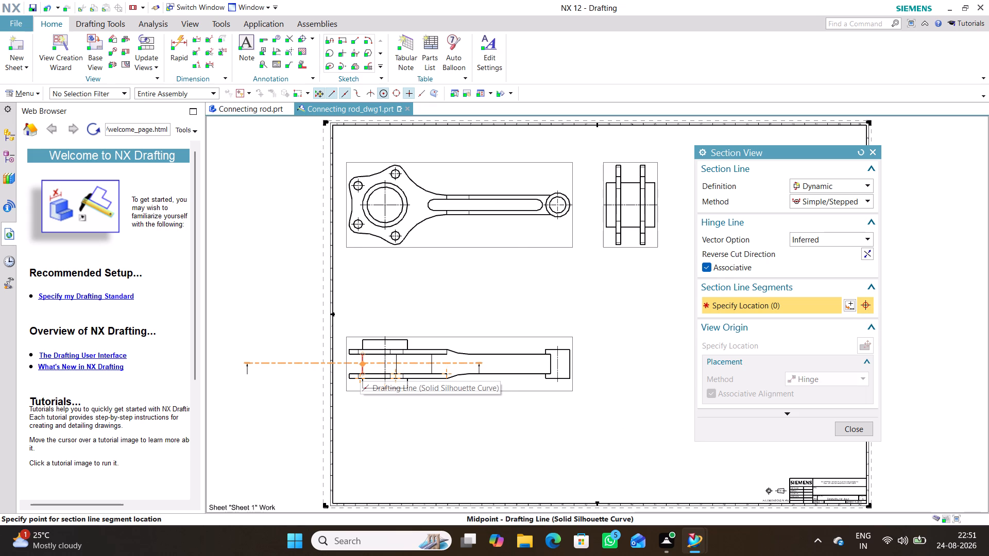
scroll(363, 362, "down", 1)
scroll(364, 363, "up", 5)
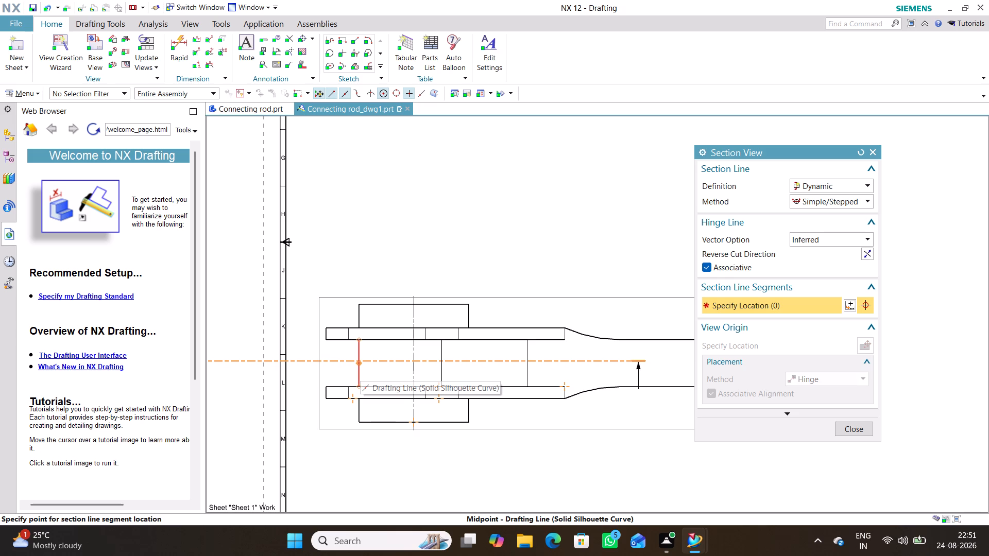
left_click(359, 363)
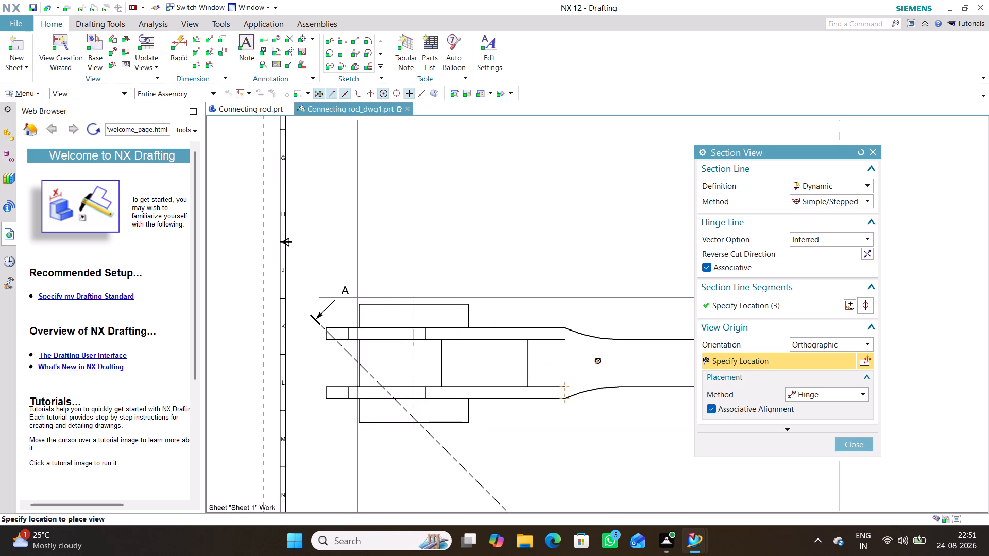
left_click(597, 360)
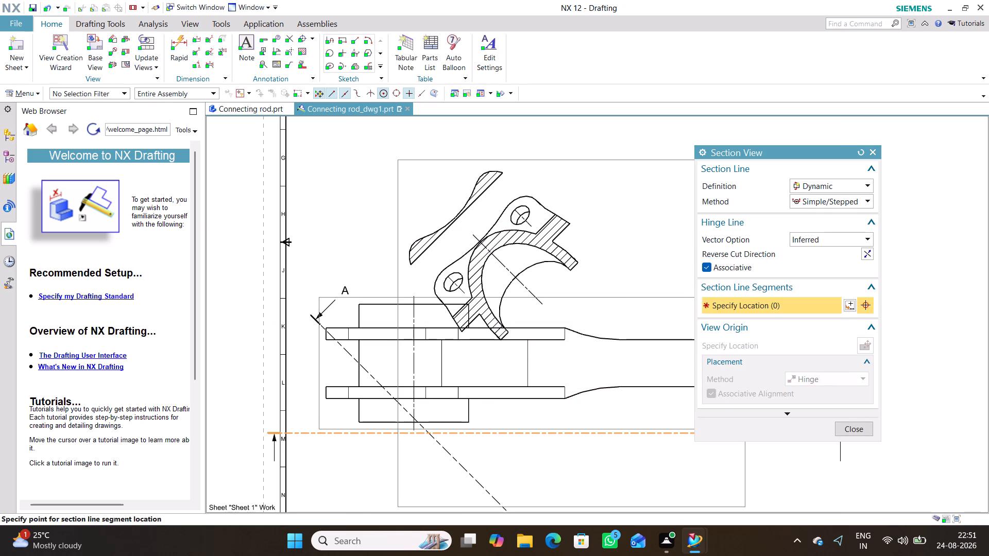
Leave the Section View command and undo the diagonal section view of the connecting rod's big end.
scroll(557, 433, "up", 2)
scroll(558, 427, "down", 5)
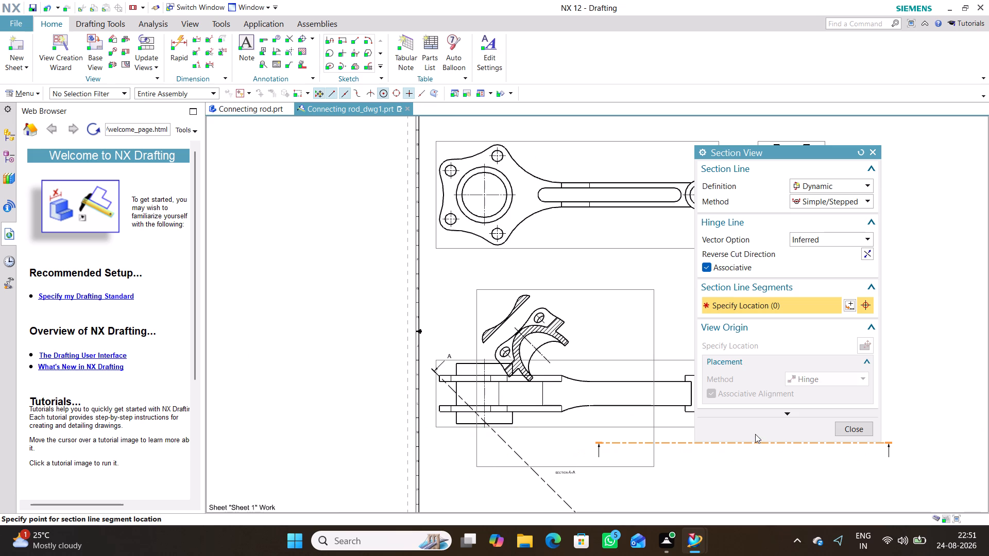
left_click(872, 153)
scroll(619, 458, "up", 1)
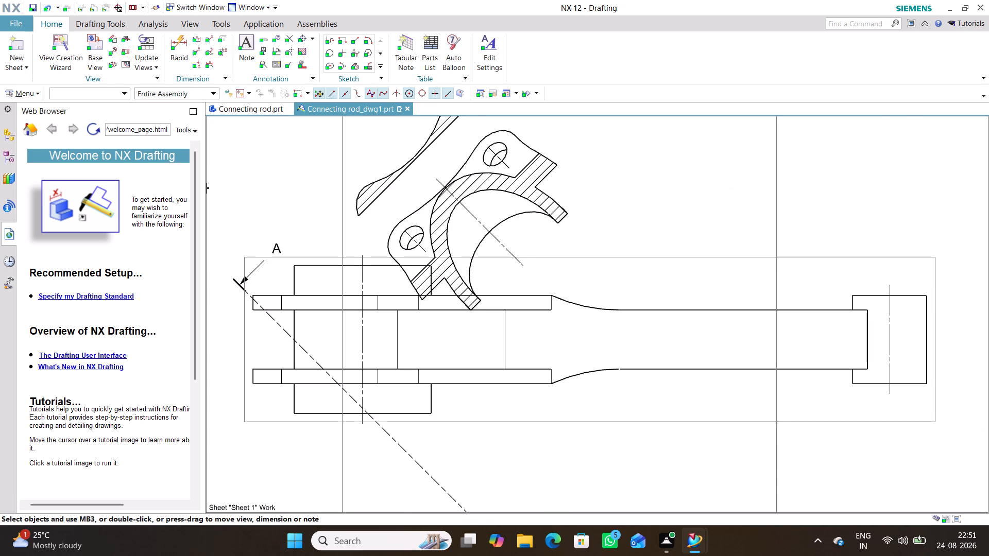
scroll(618, 454, "down", 4)
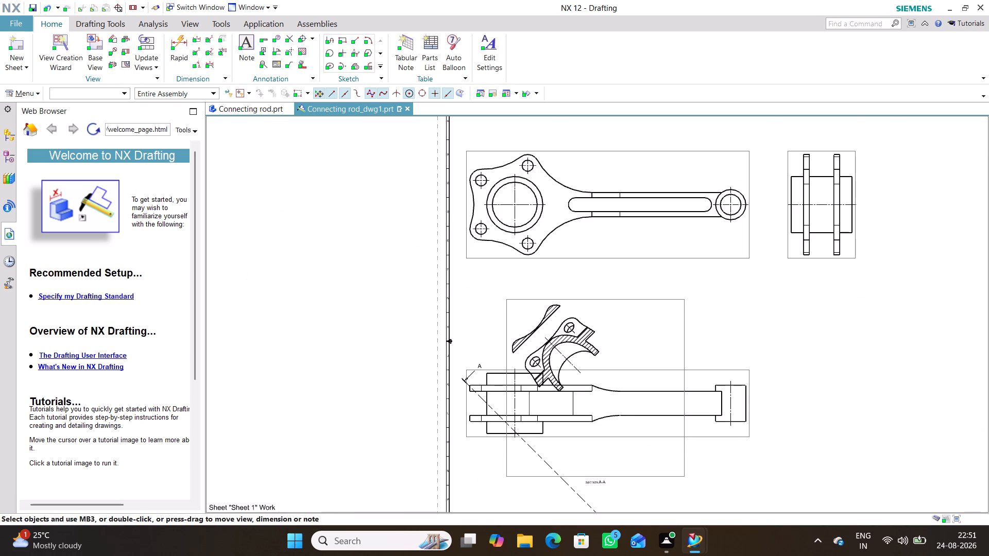
key("ctrl+z")
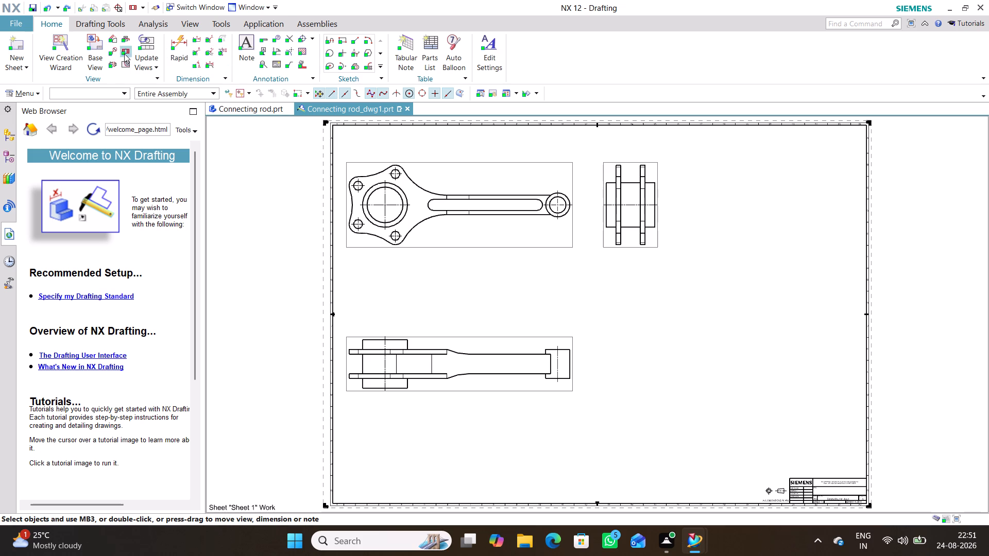
Create a dynamic Simple/Stepped section view cut lengthwise through the middle of the lower projected view, placed directly below it.
left_click(123, 40)
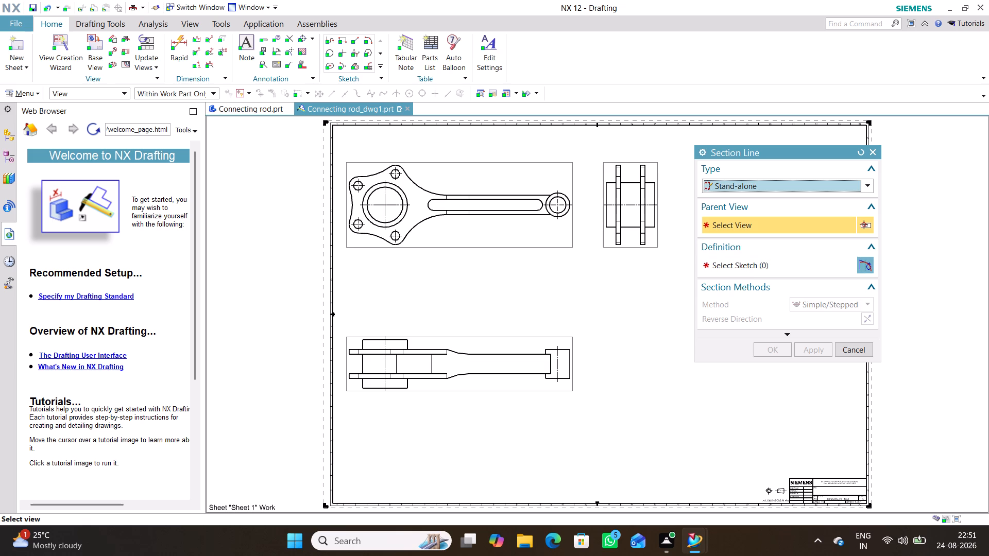
left_click(124, 53)
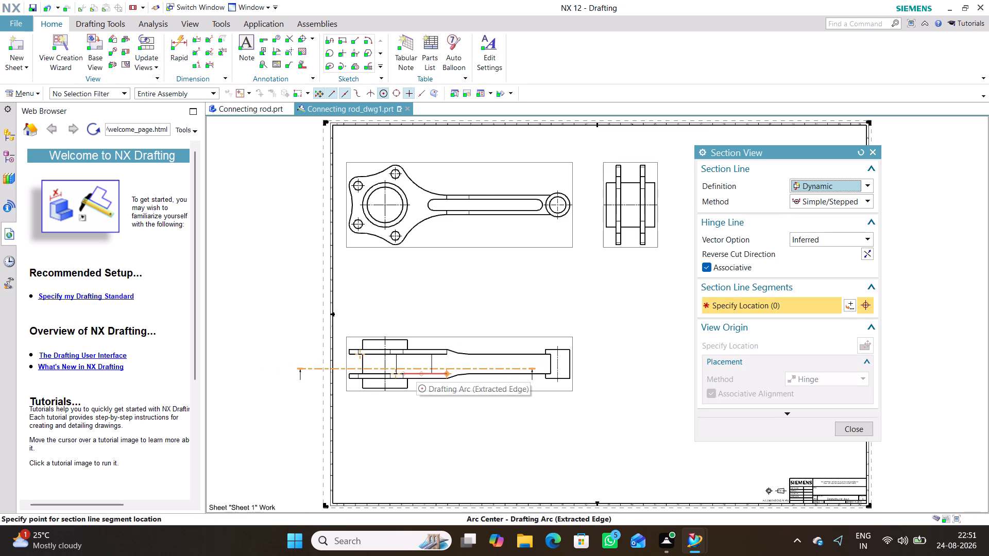
scroll(416, 369, "up", 3)
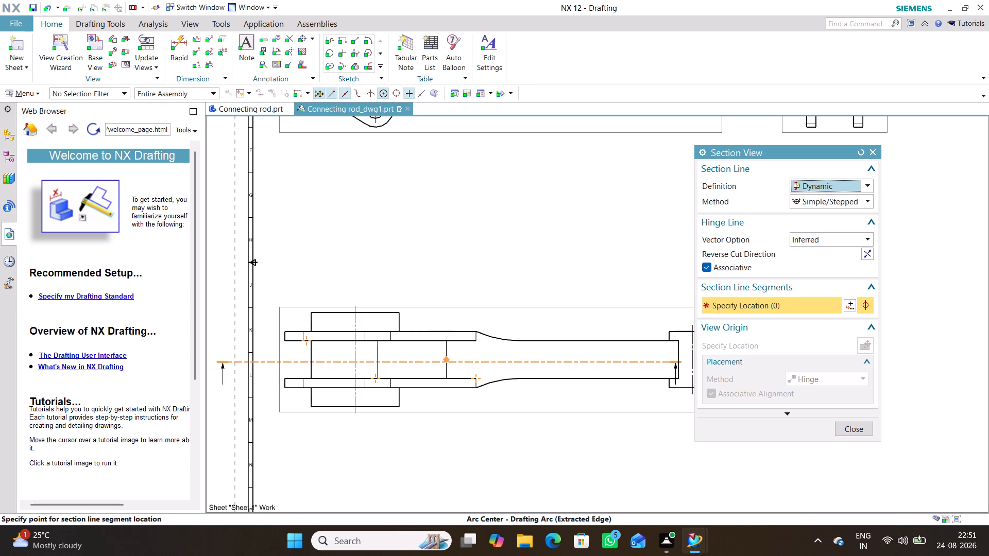
left_click(447, 359)
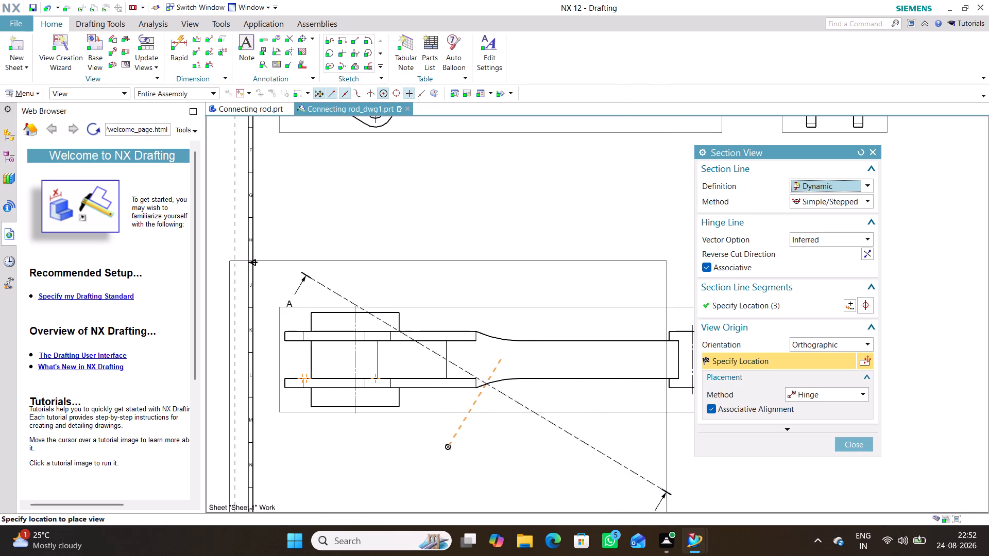
left_click(497, 444)
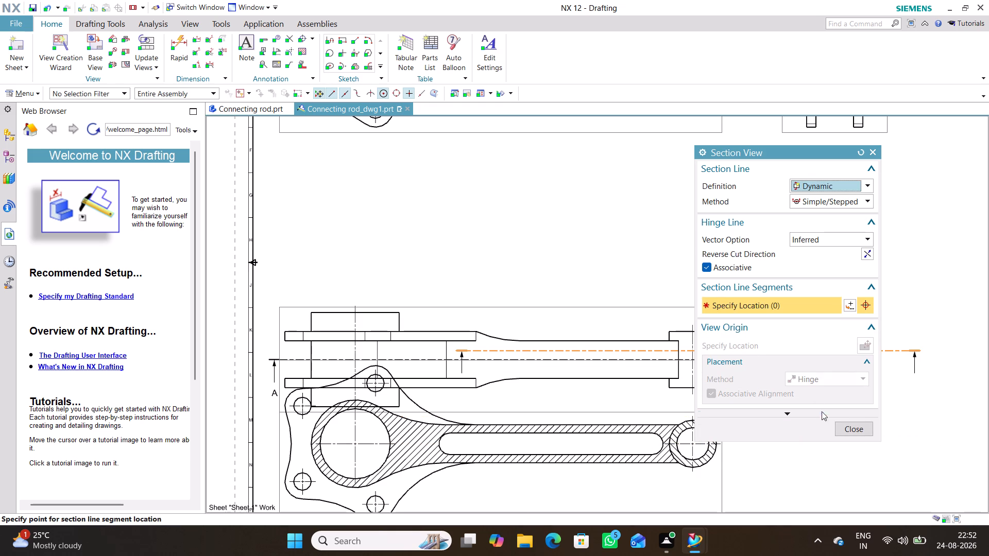
left_click(848, 428)
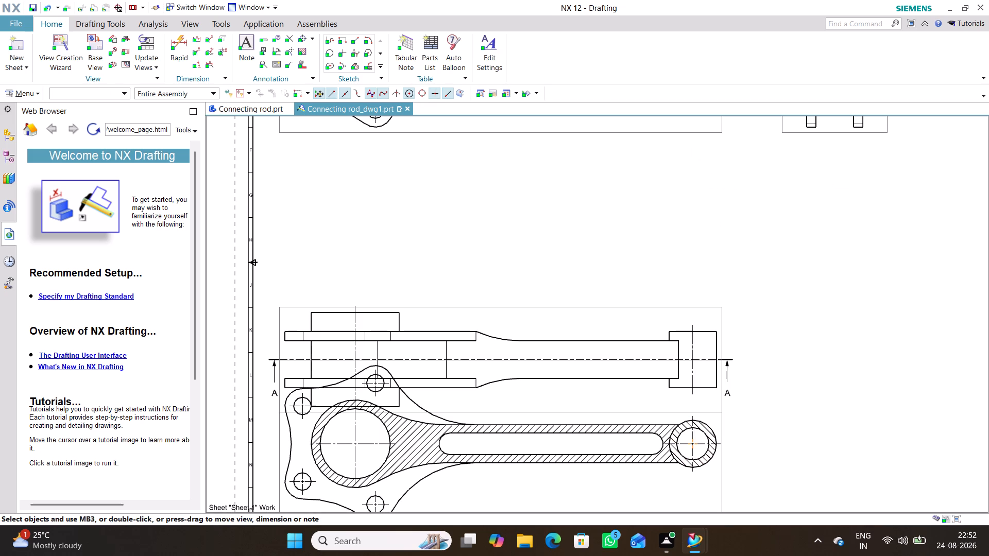
Reposition section view A-A and the projected view above it so the stacked views are spaced apart without overlapping.
scroll(617, 498, "up", 1)
scroll(616, 494, "down", 2)
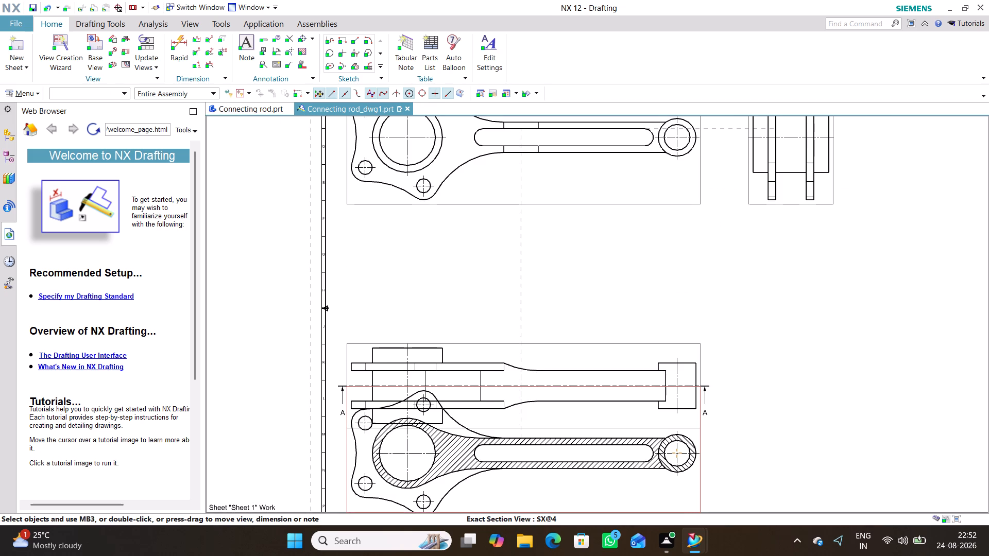
left_click_drag(698, 476, 737, 448)
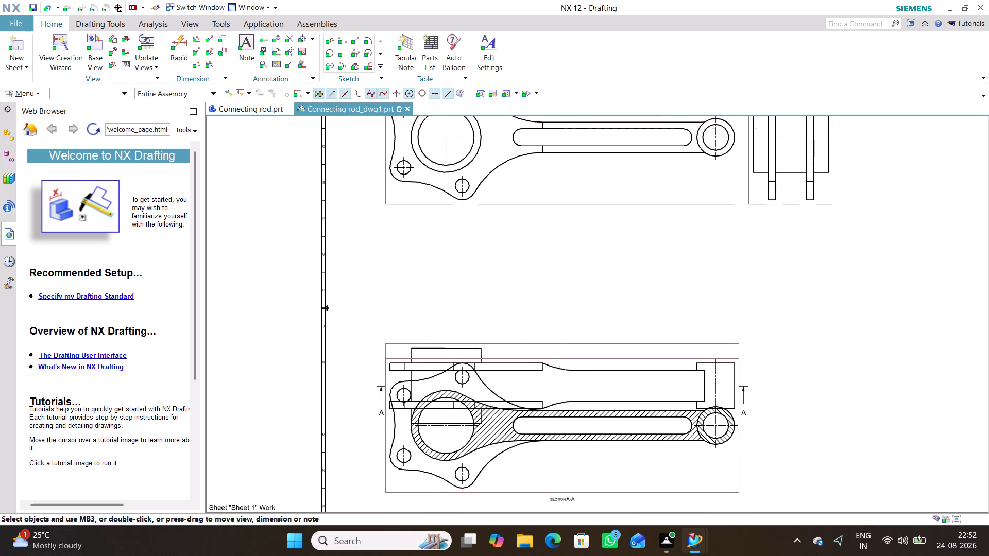
left_click_drag(573, 343, 549, 326)
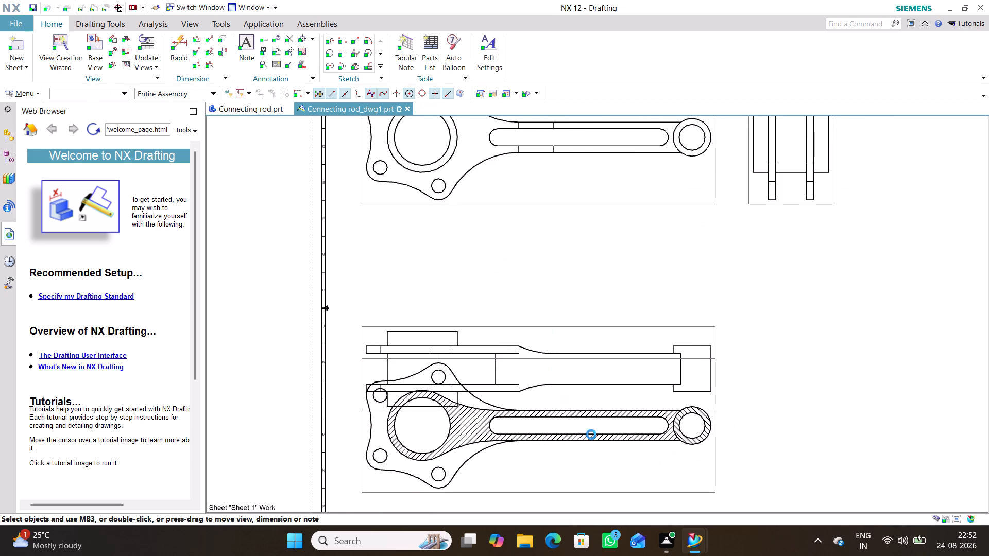
left_click(778, 441)
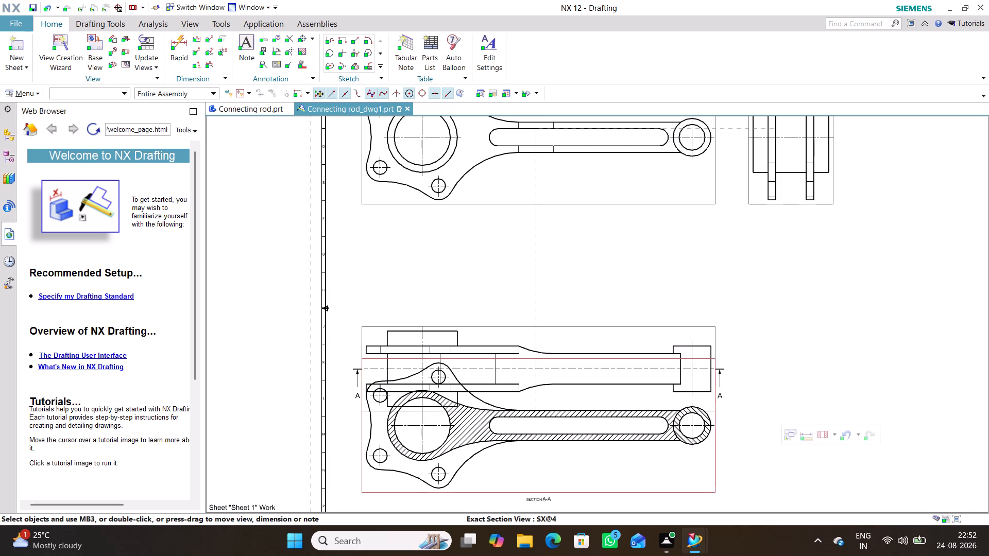
left_click_drag(715, 474, 727, 456, "ctrl")
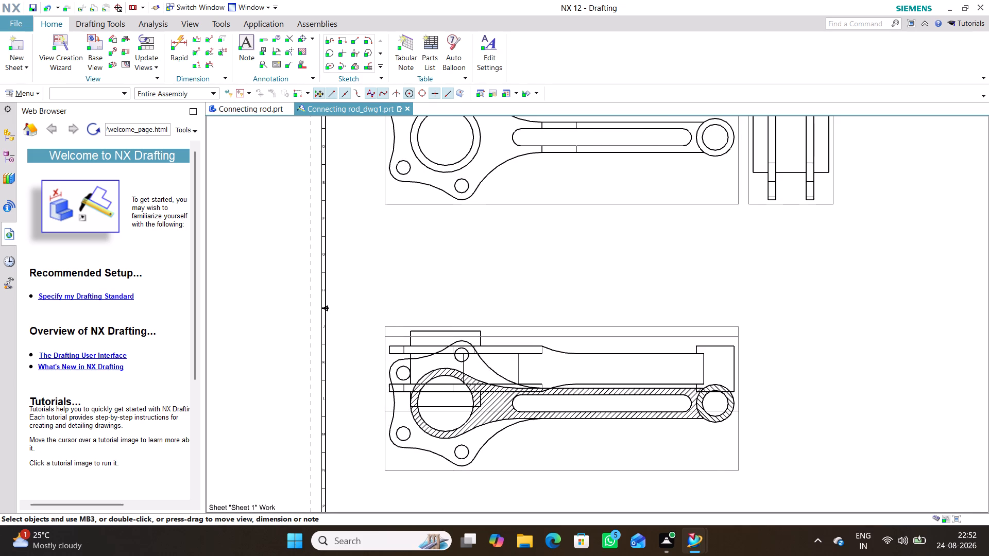
left_click_drag(727, 456, 717, 481, "ctrl")
left_click_drag(599, 325, 594, 306)
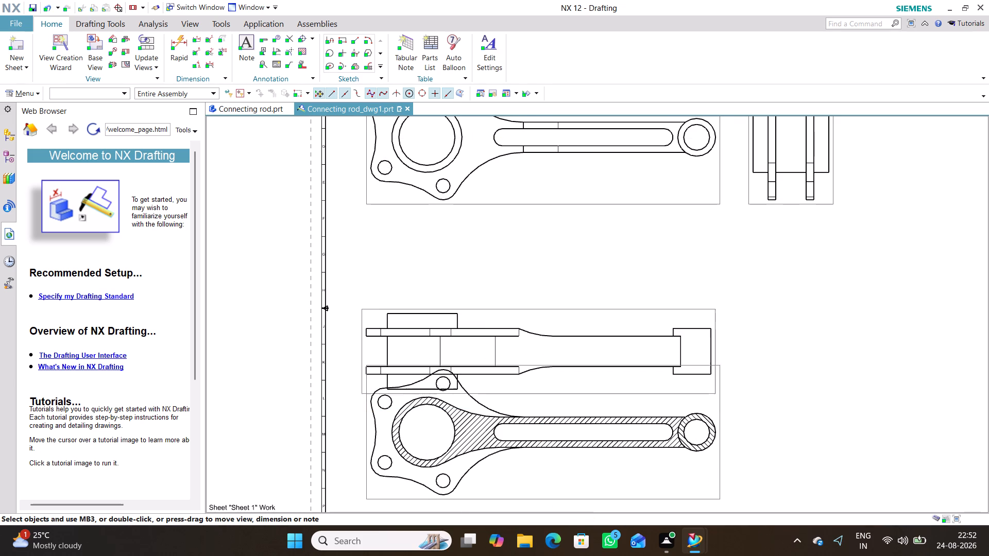
left_click_drag(594, 306, 599, 254)
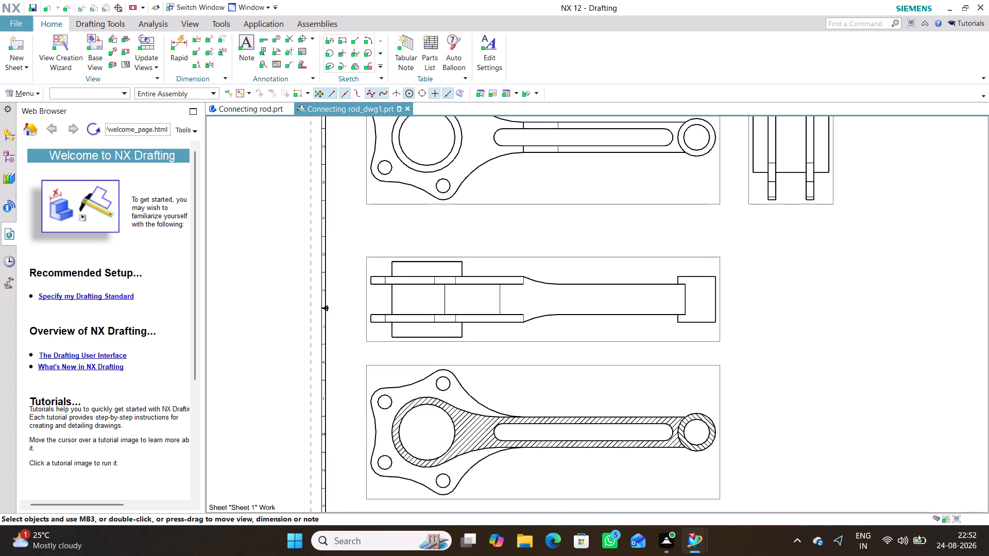
left_click_drag(599, 254, 600, 251)
left_click(795, 375)
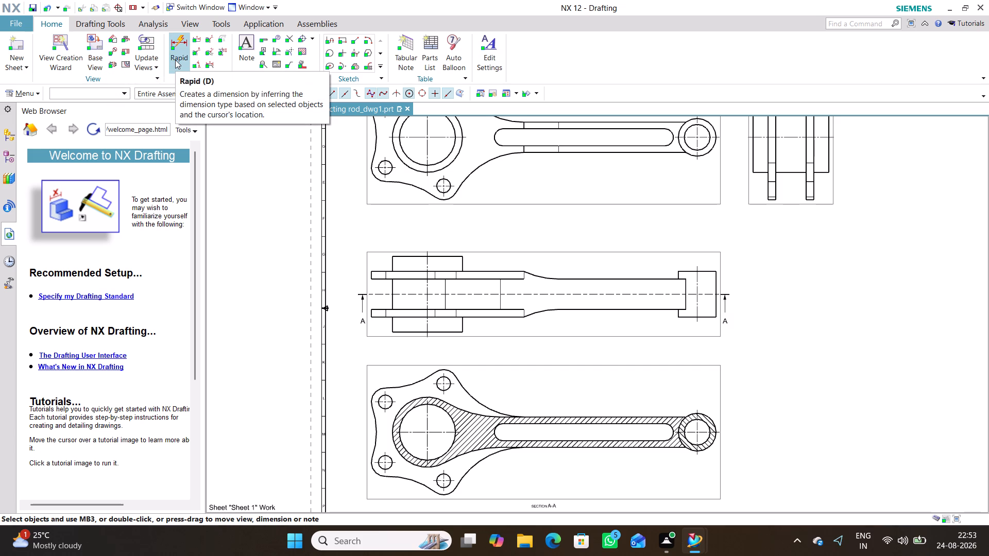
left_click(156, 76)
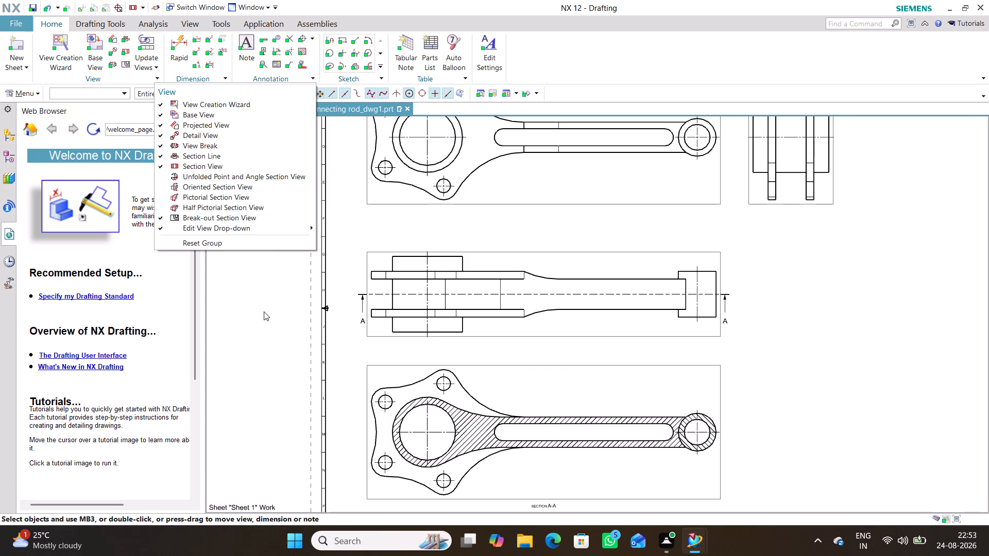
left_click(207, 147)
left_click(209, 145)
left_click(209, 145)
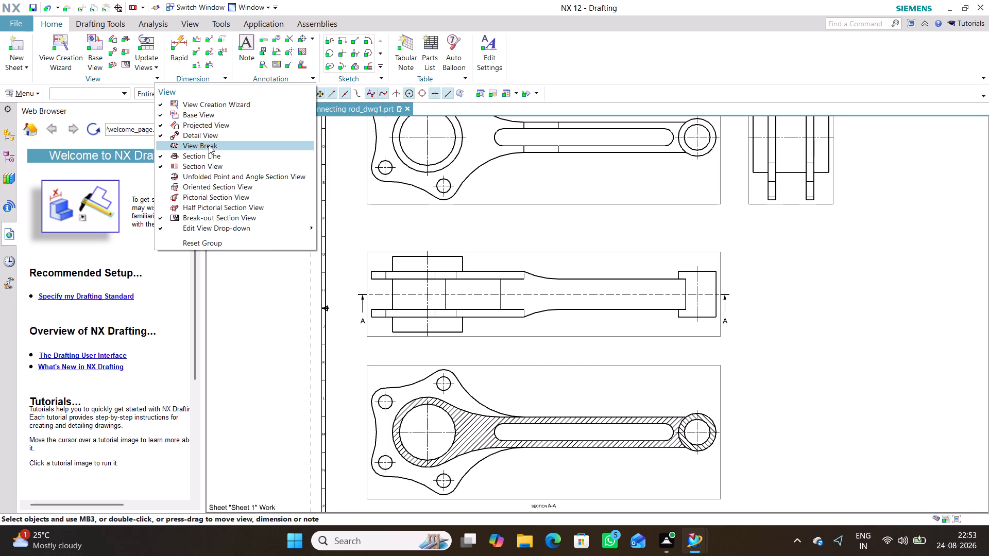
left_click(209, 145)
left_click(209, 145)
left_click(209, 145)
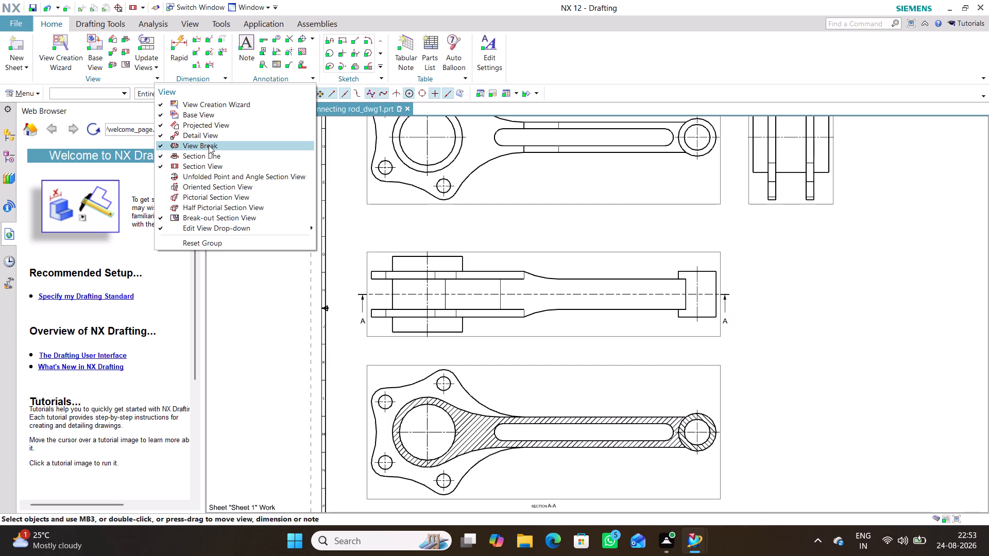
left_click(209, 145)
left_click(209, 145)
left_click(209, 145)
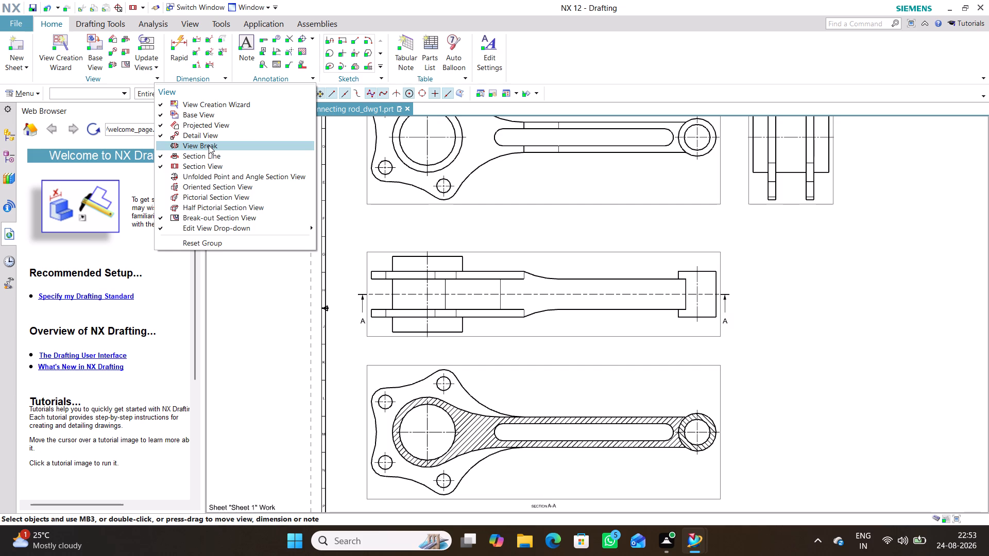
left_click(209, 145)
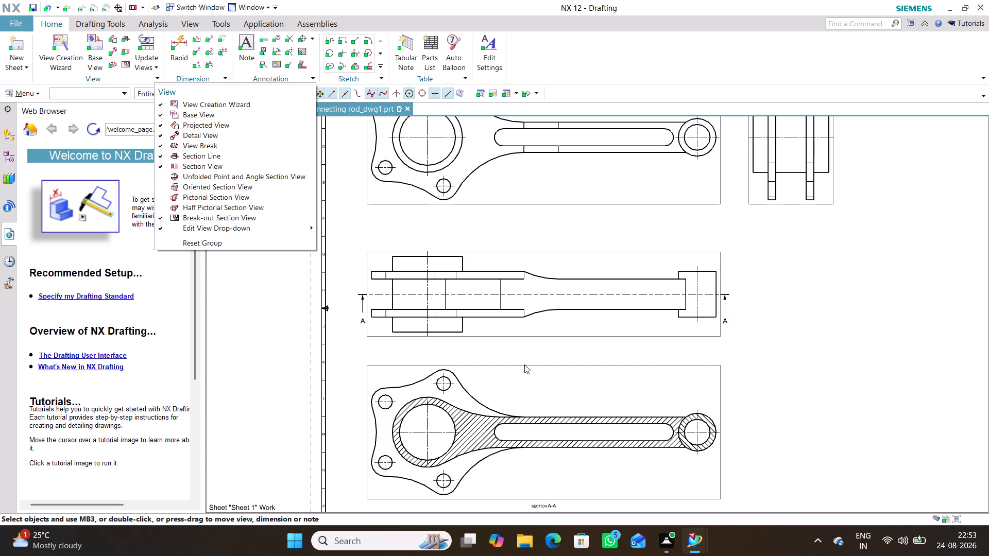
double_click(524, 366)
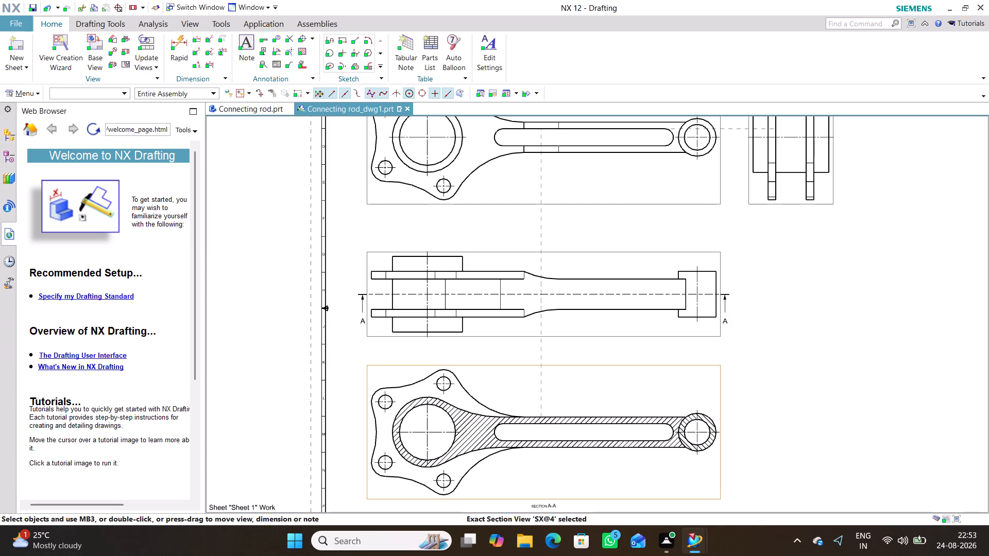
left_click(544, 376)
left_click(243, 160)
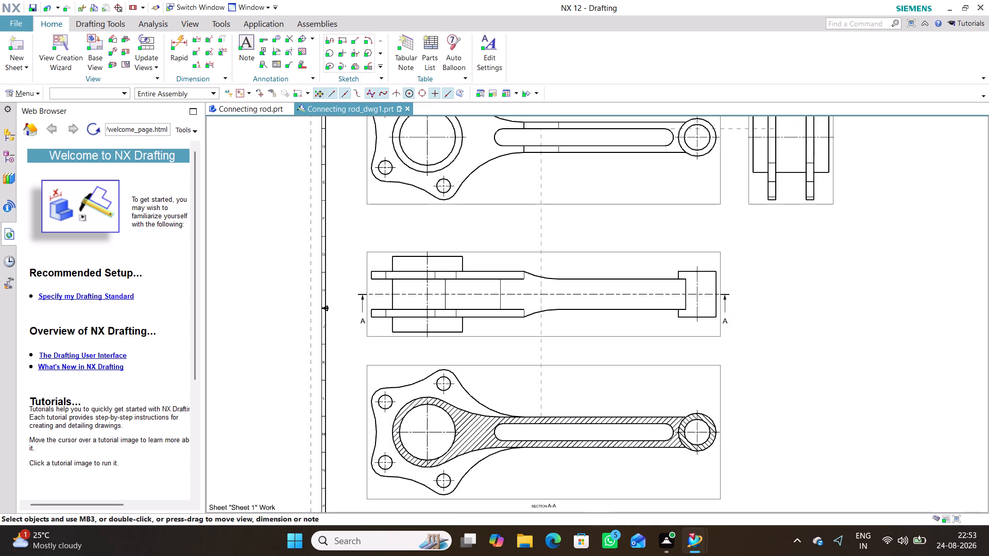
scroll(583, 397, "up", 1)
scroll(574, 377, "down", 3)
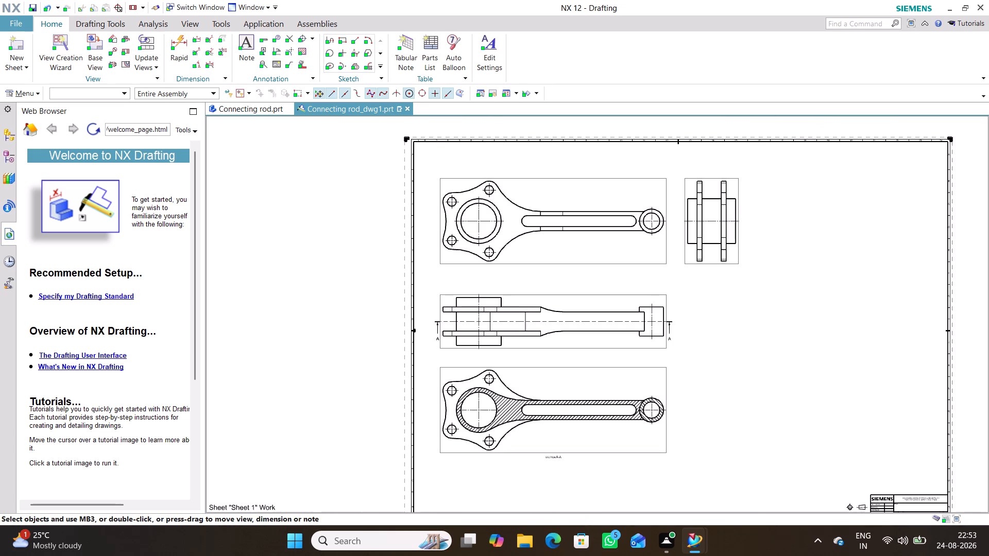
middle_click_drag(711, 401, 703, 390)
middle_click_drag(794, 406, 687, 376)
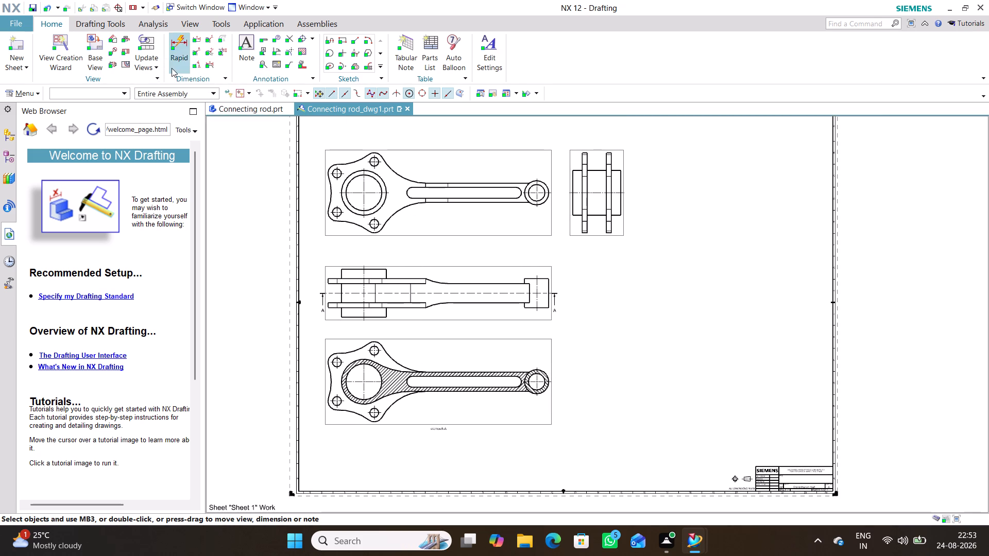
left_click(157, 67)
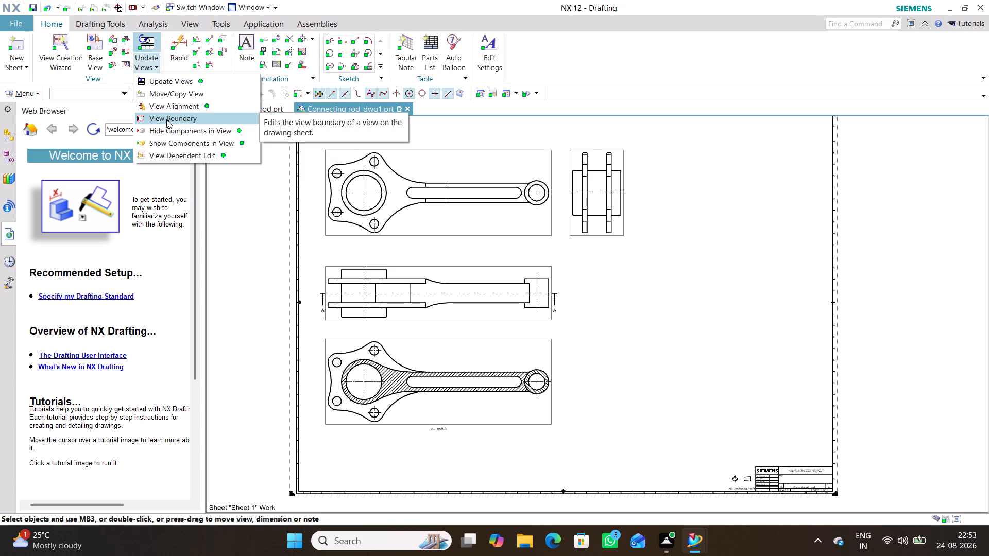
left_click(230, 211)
Turn off the display of the View Break command in the View group.
left_click(158, 79)
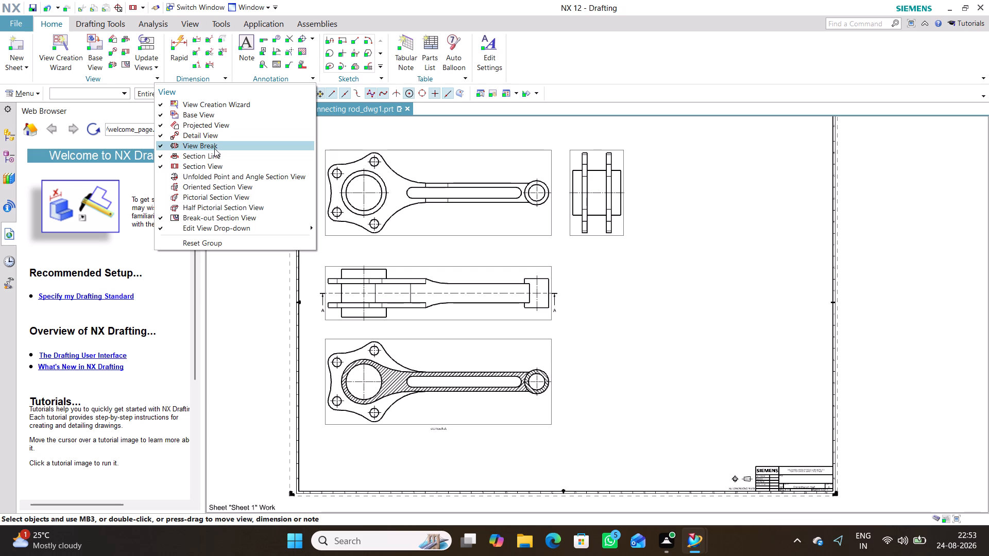
left_click(213, 146)
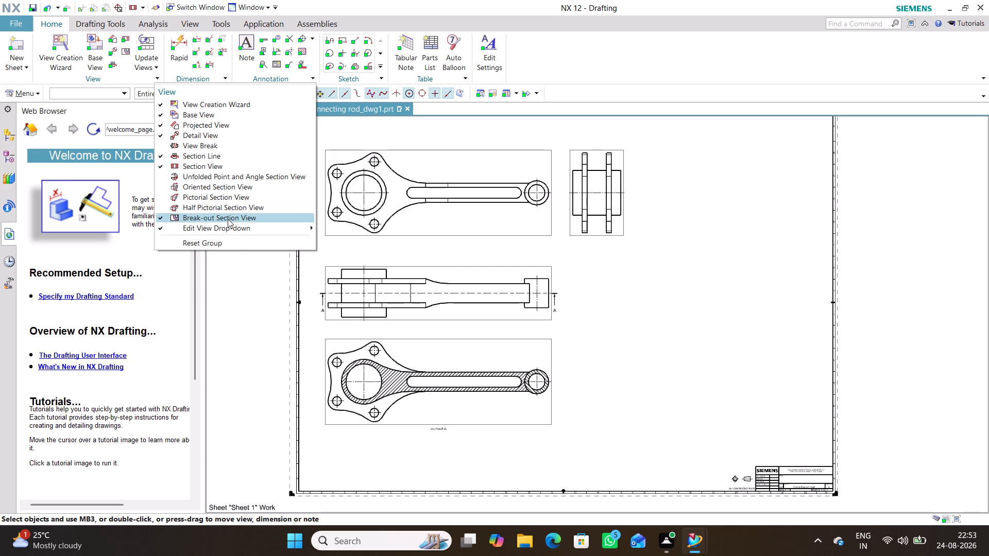
left_click(251, 284)
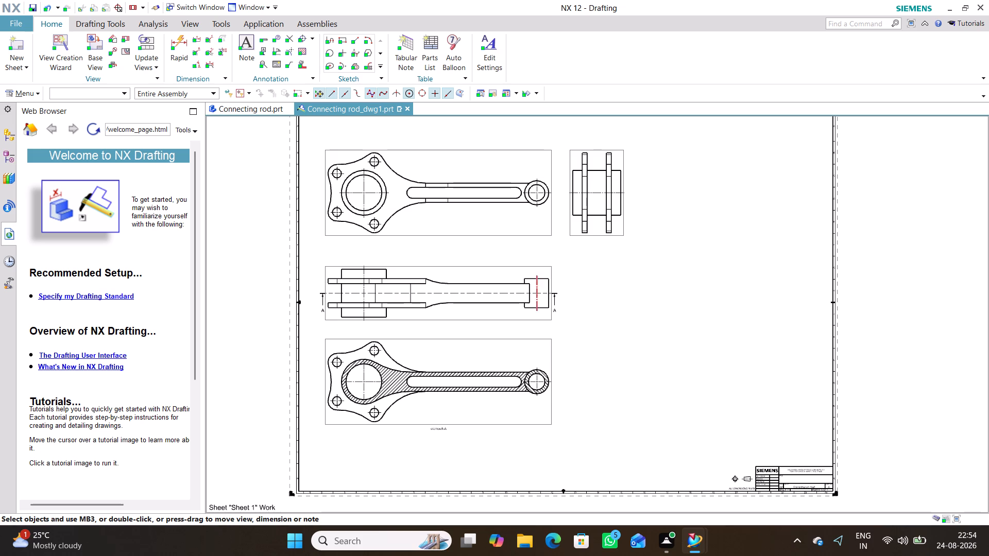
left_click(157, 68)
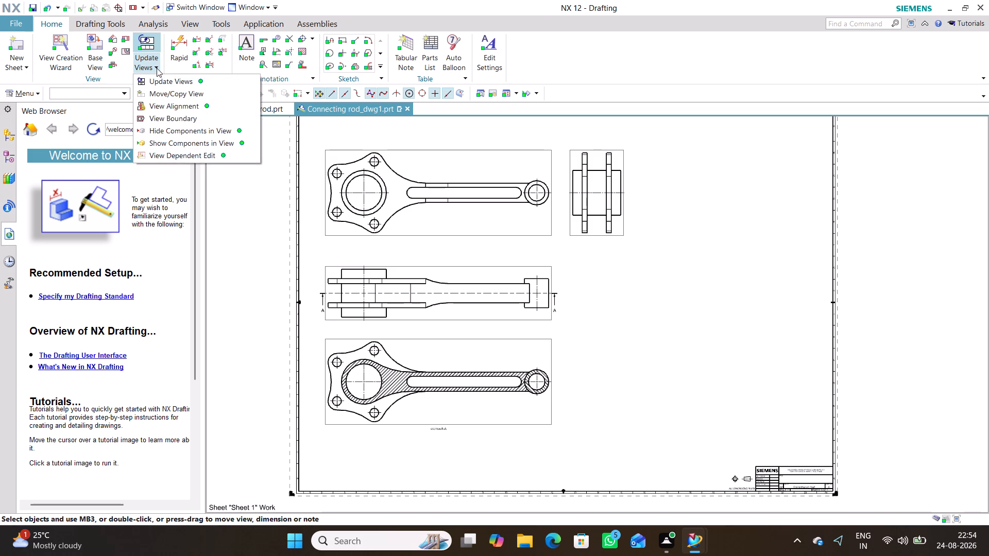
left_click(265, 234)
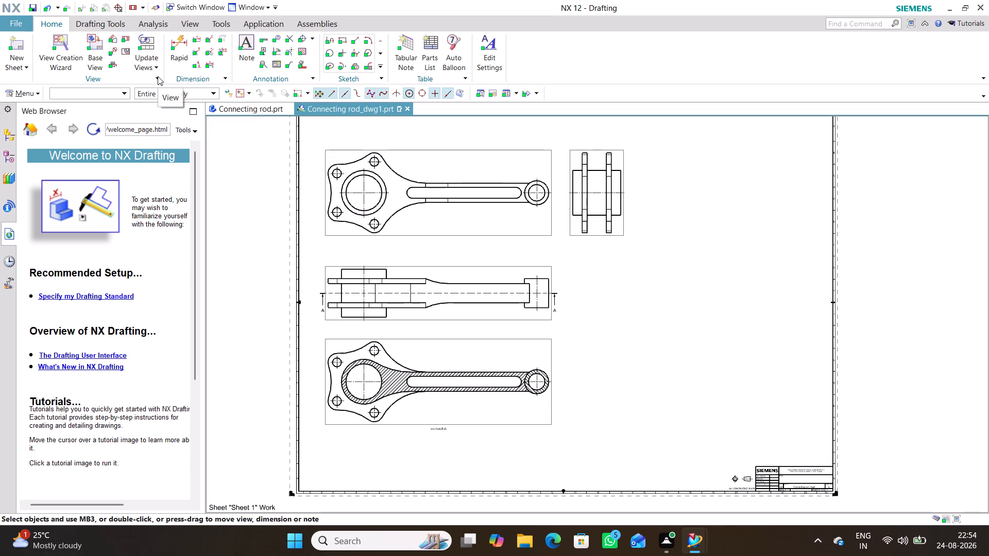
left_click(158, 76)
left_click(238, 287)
Add an isometric base view of the connecting rod at 2:1 scale, beside the stacked projected and section views.
left_click(94, 56)
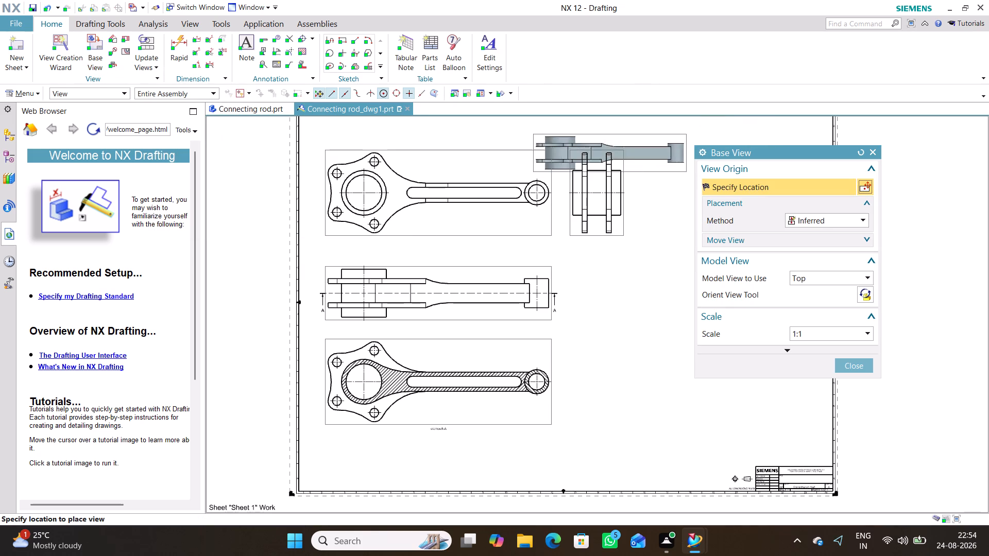
left_click(866, 275)
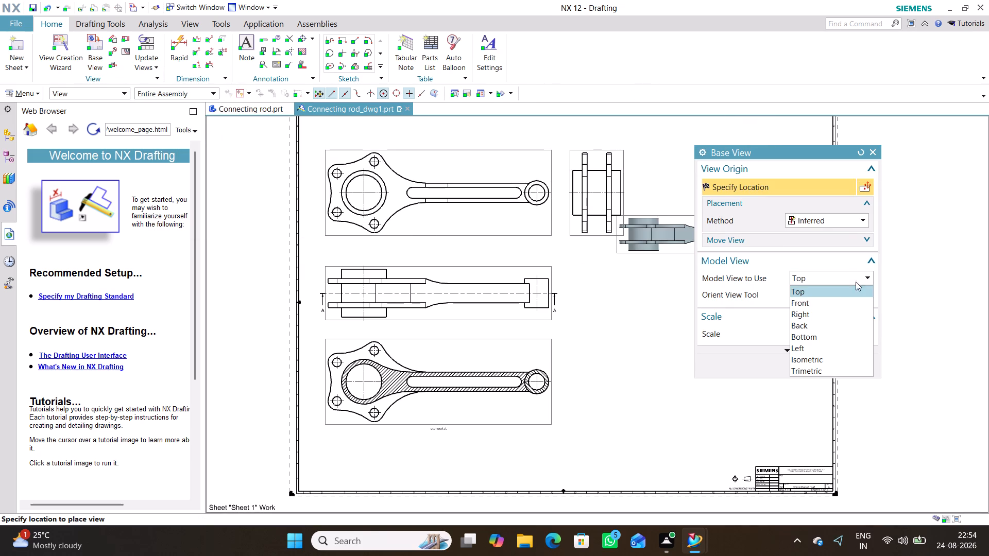
left_click(827, 361)
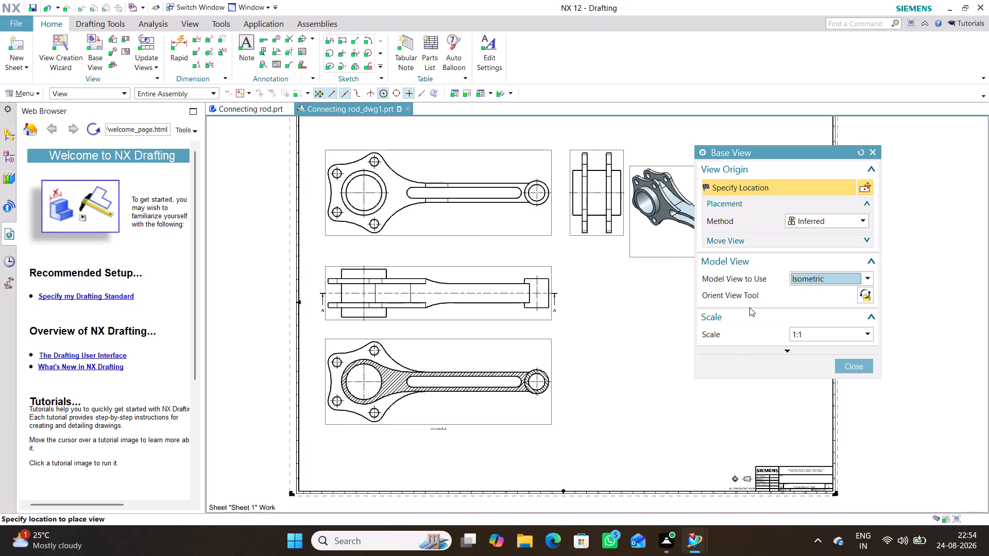
left_click(865, 331)
left_click(830, 373)
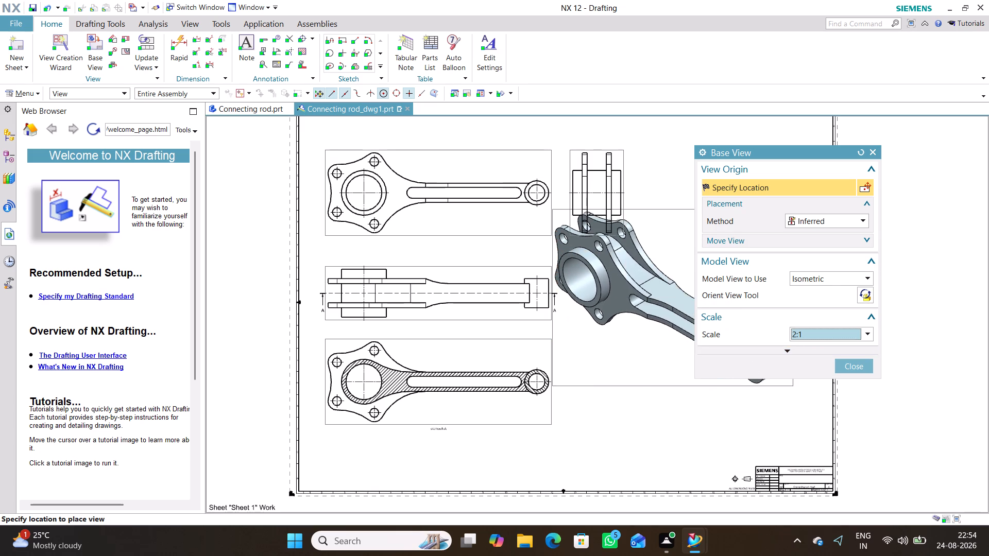
left_click(701, 349)
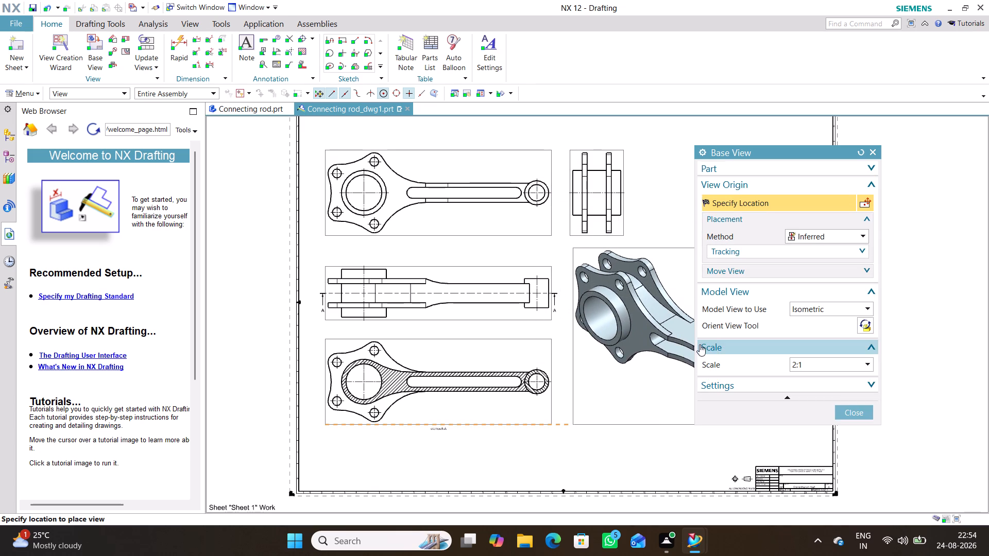
left_click(681, 355)
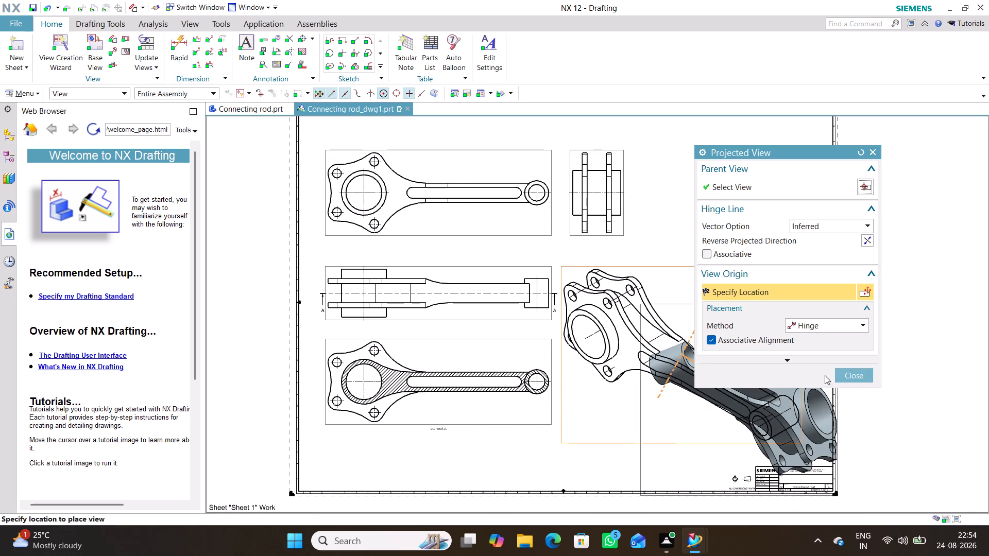
left_click(844, 373)
Move the isometric view slightly up and away from the stacked views, towards the sheet's right border.
left_click_drag(688, 443, 706, 420)
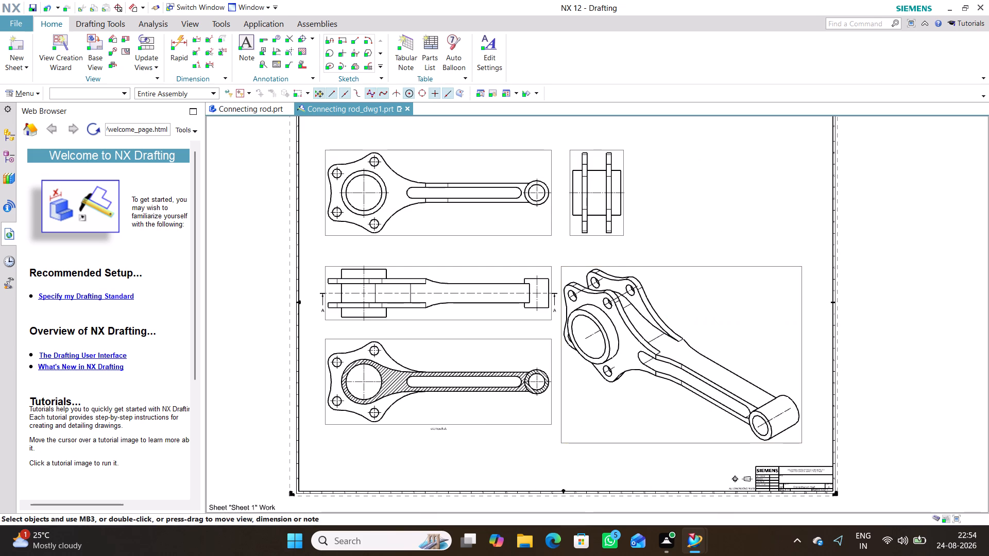
left_click_drag(706, 420, 712, 423)
left_click(595, 448)
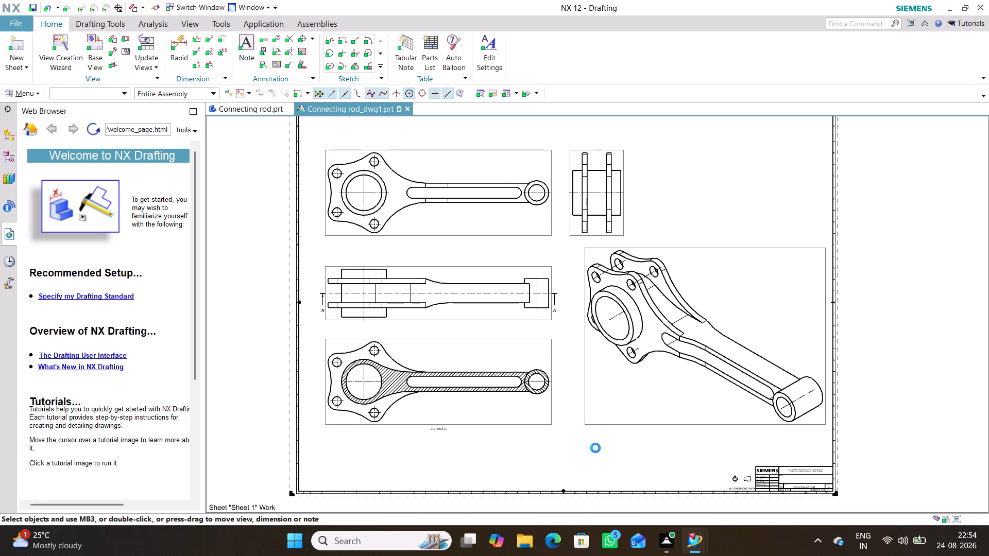
Set the isometric view's rendering style to Fully Shaded with a shininess of 0.4.
left_click(637, 398)
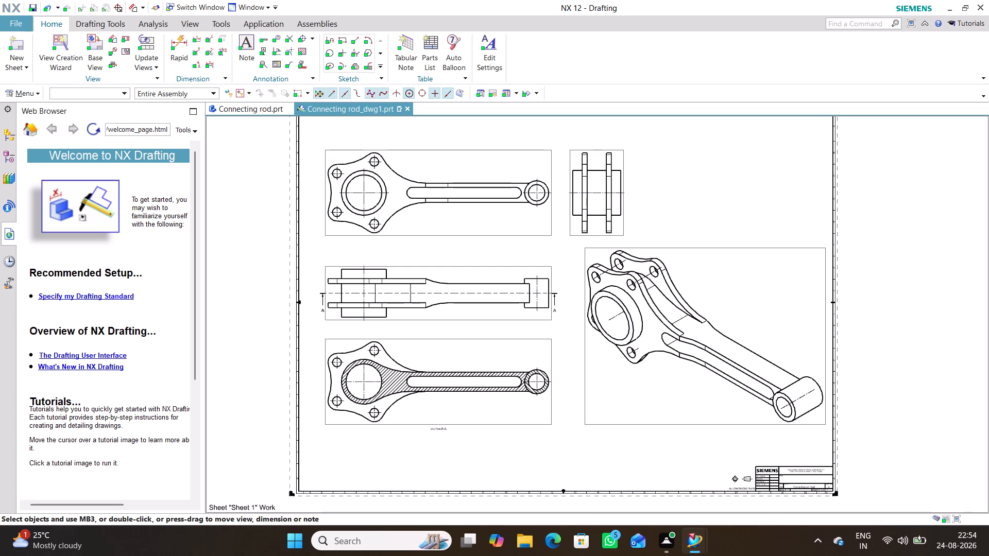
right_click(637, 397)
left_click(589, 405)
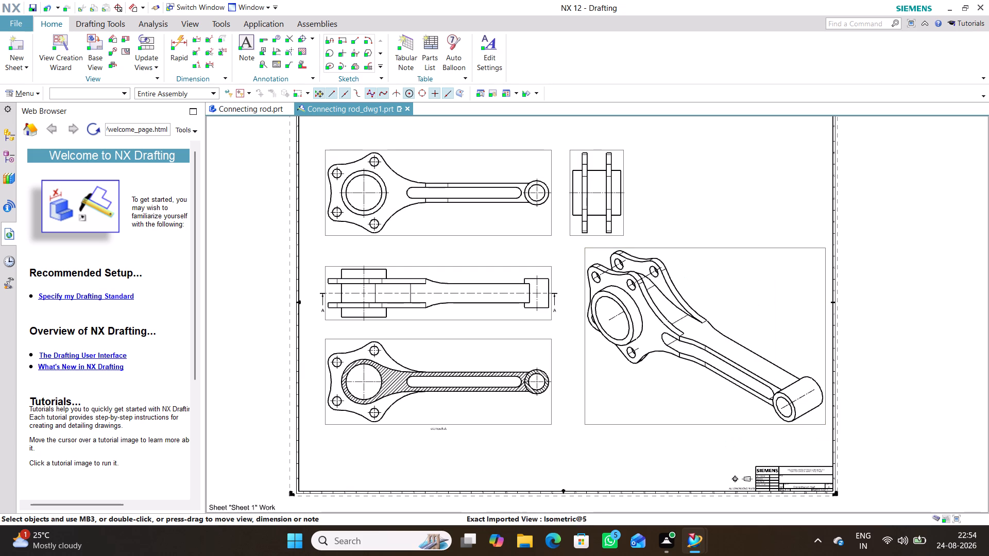
right_click(707, 250)
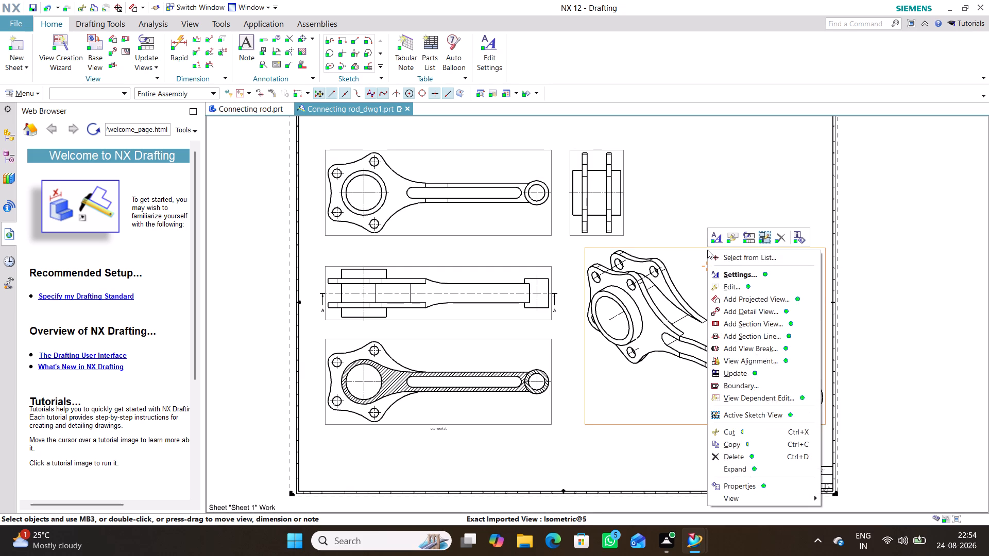
left_click(730, 273)
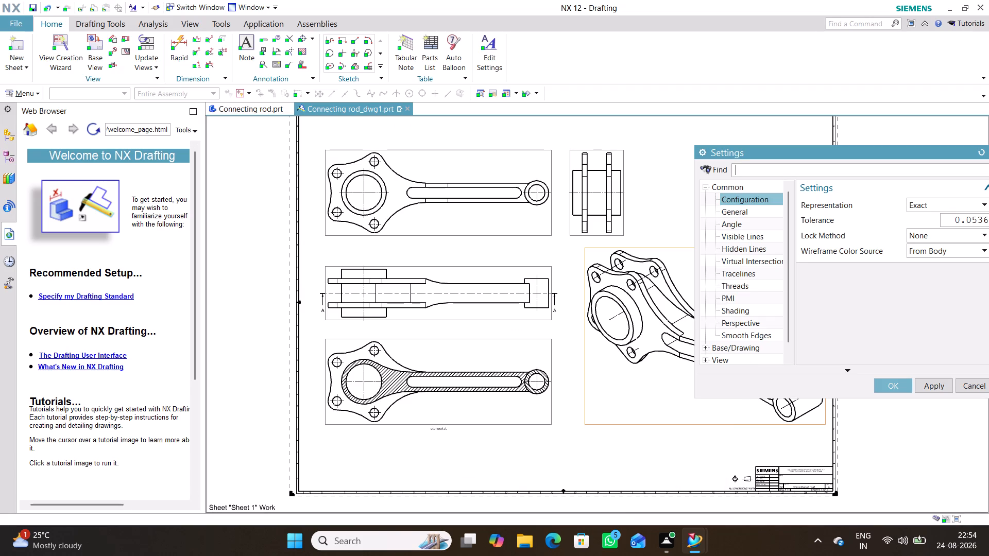
left_click(738, 309)
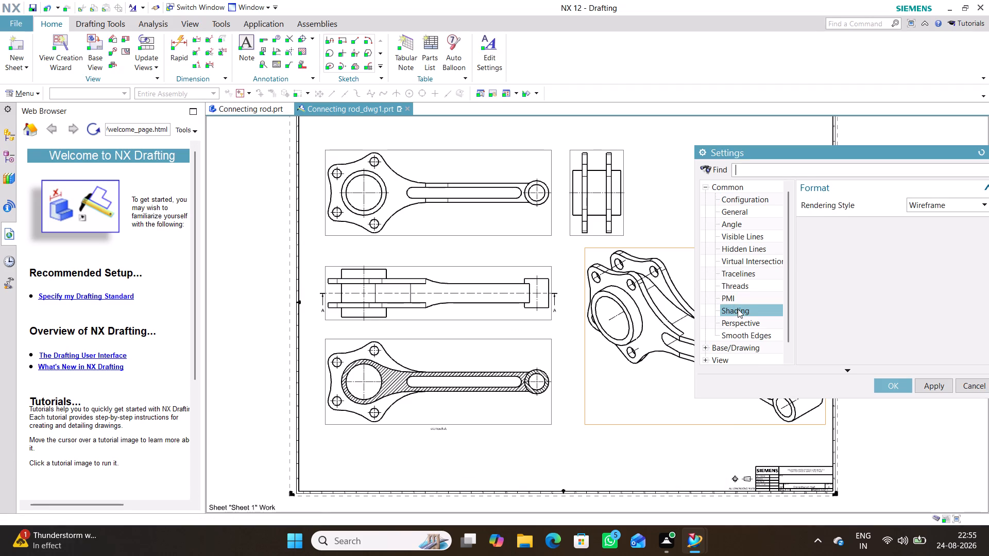
left_click(931, 200)
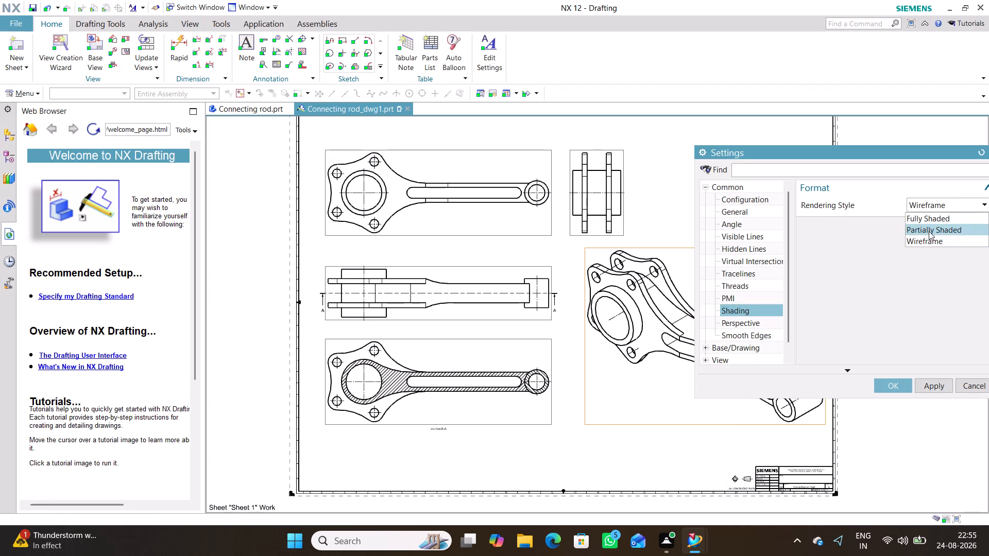
left_click(933, 219)
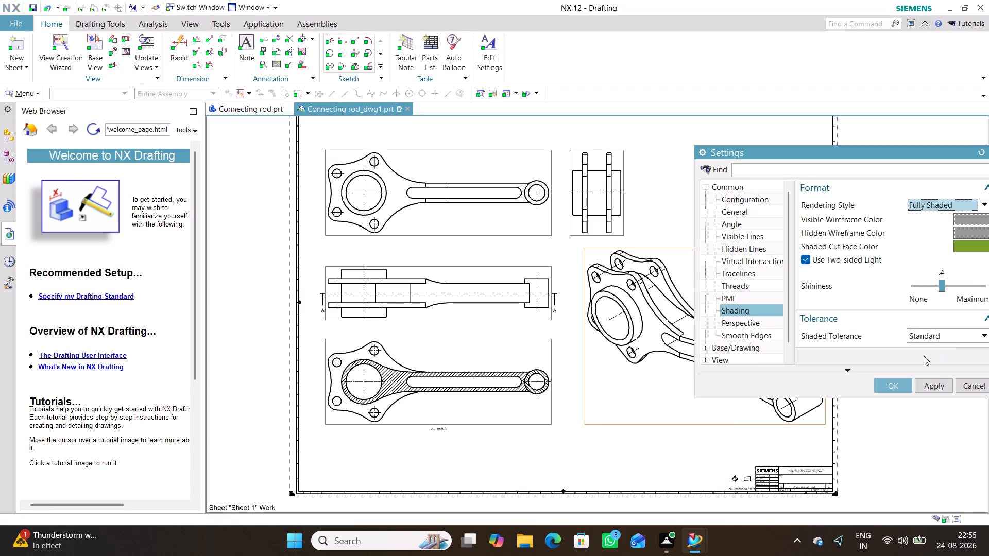
scroll(954, 287, "up", 1)
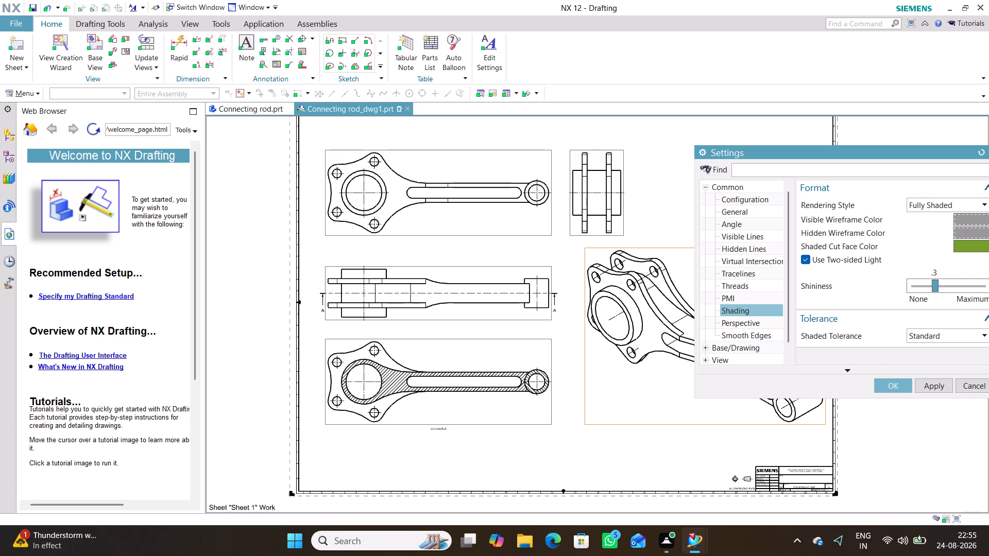
left_click_drag(840, 150, 814, 147)
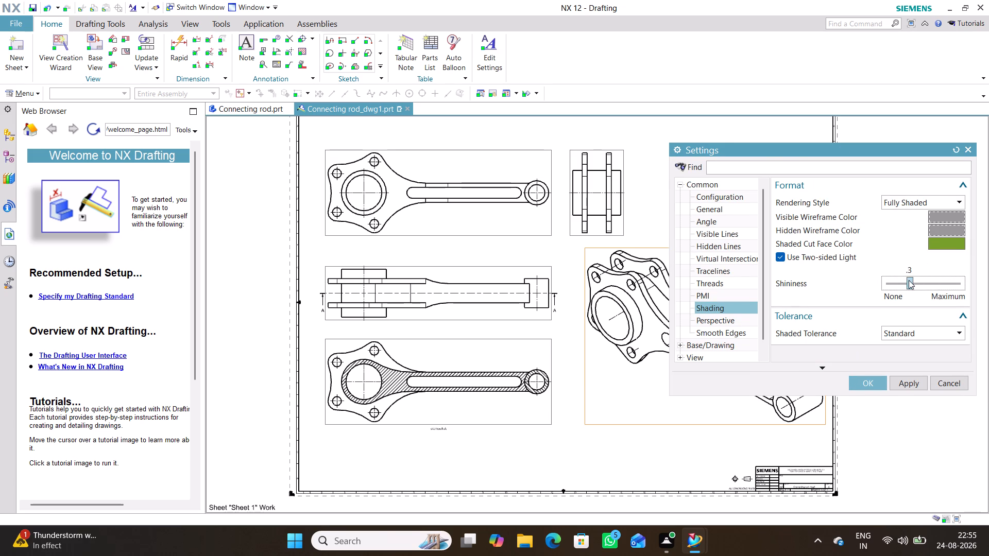
left_click_drag(910, 282, 920, 280)
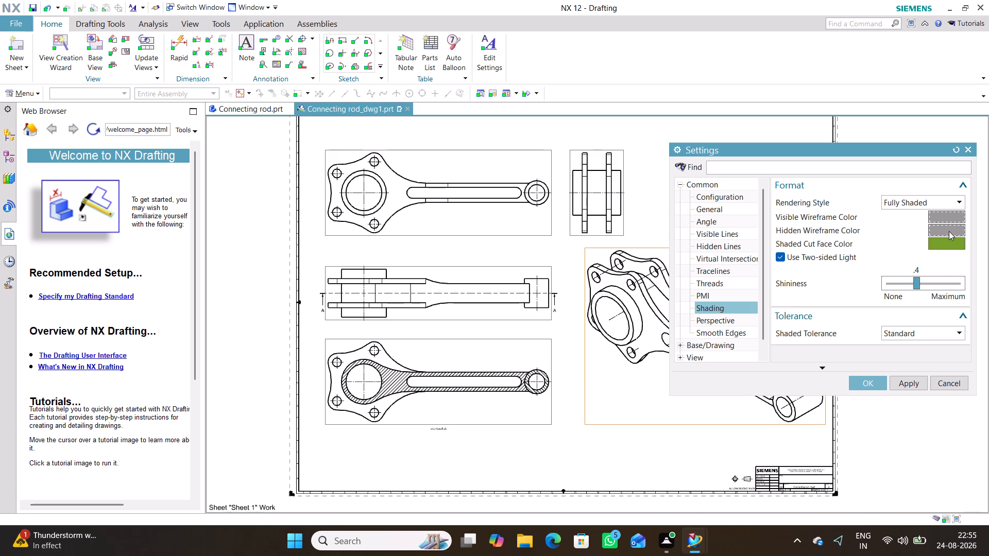
Set the isometric view's shaded cut face colour and hidden wireframe colour to cyan and apply the settings.
left_click(951, 243)
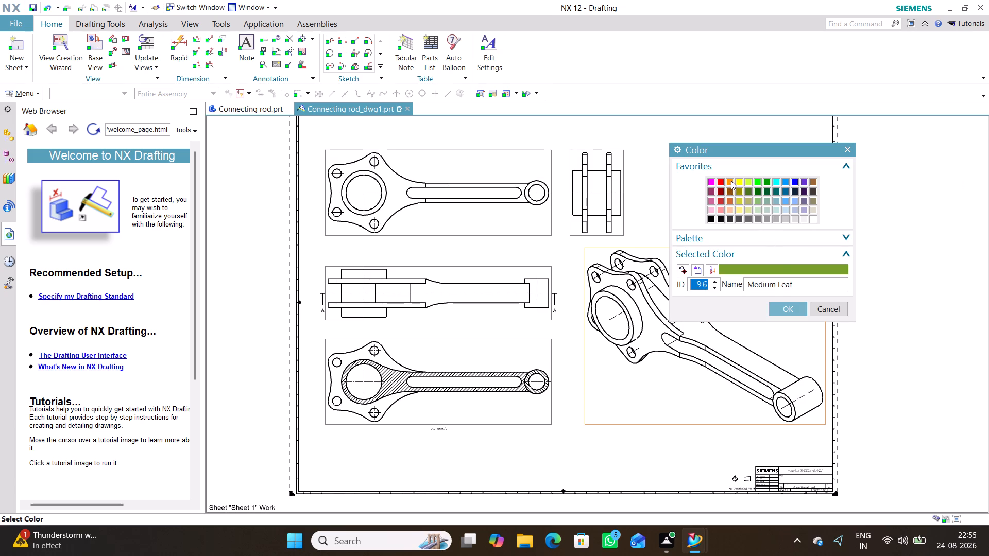
left_click(777, 182)
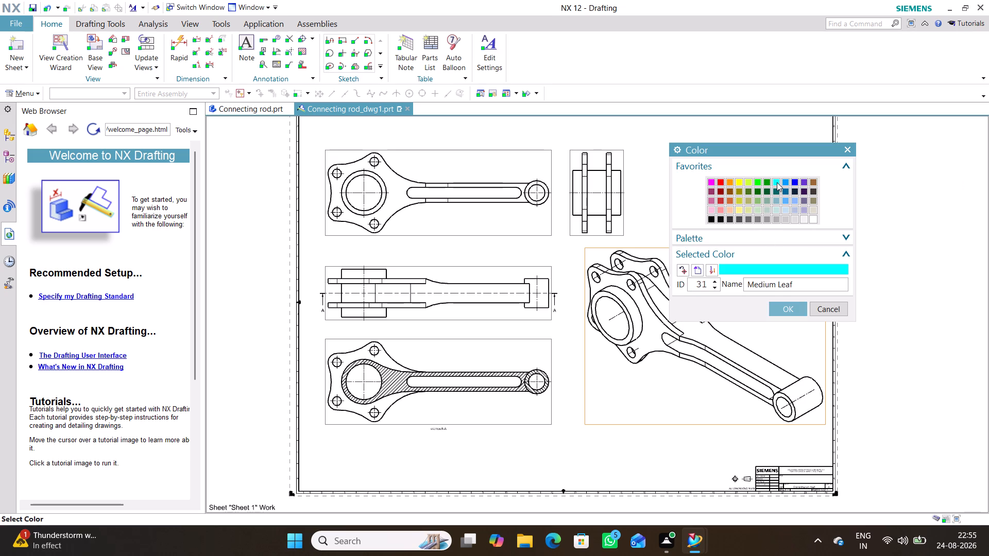
left_click(784, 307)
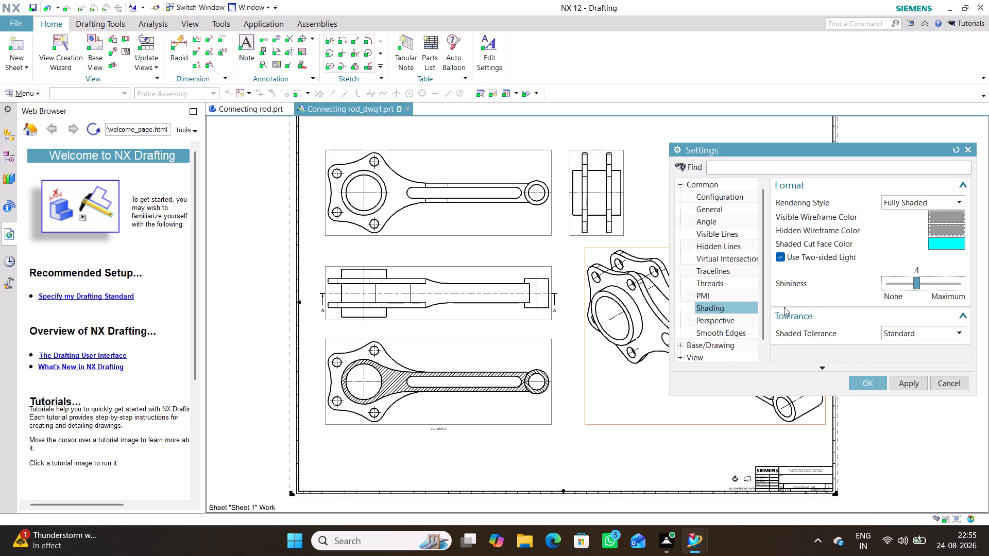
left_click(906, 383)
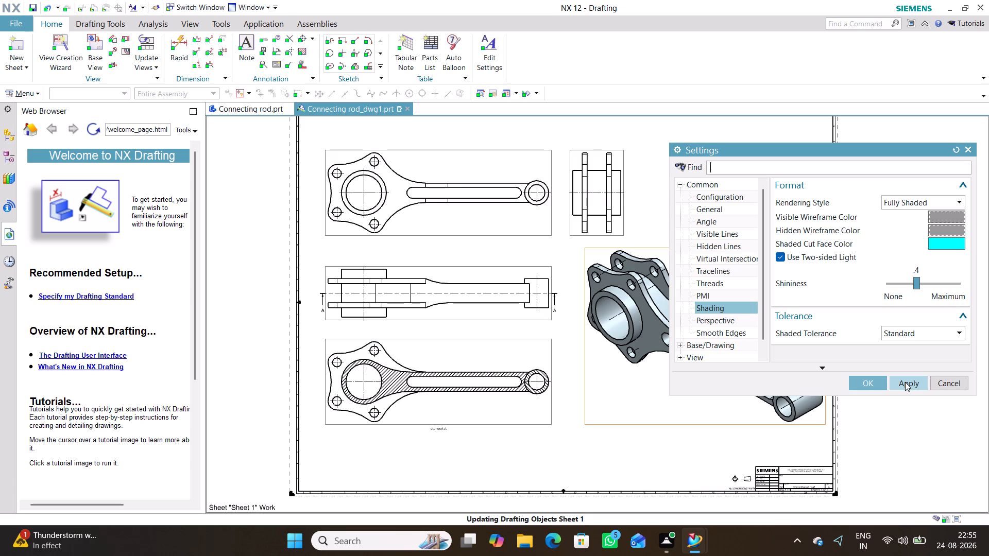
left_click(954, 225)
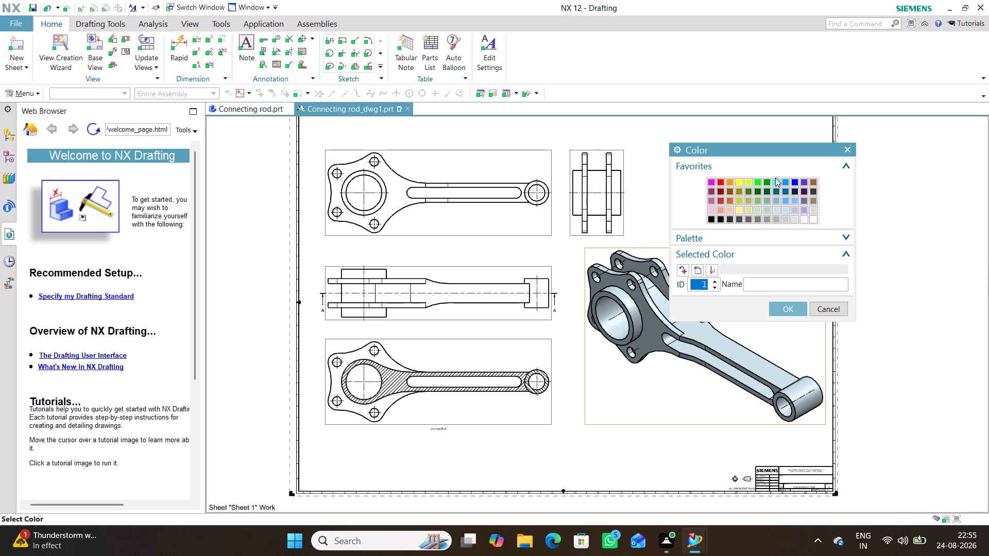
left_click(775, 180)
left_click(786, 307)
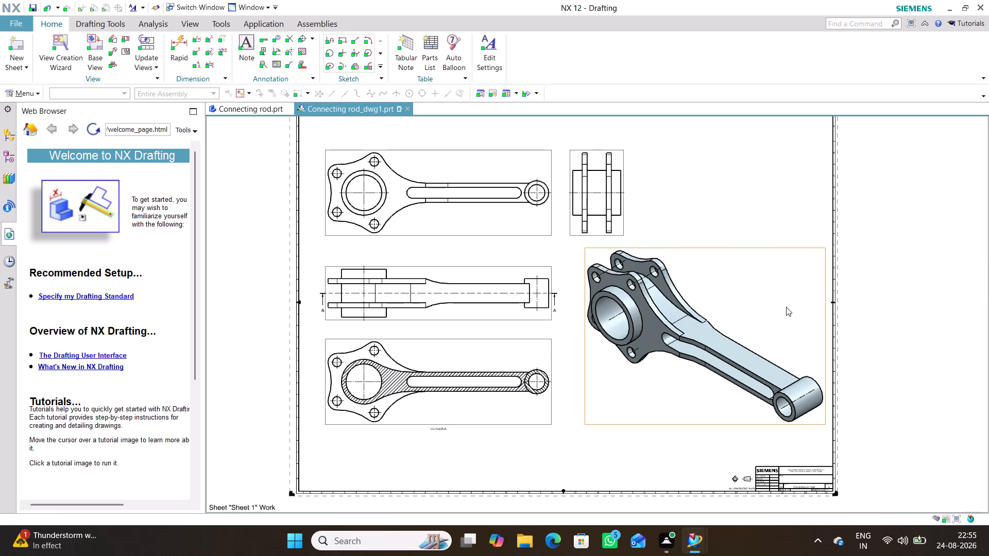
left_click(905, 381)
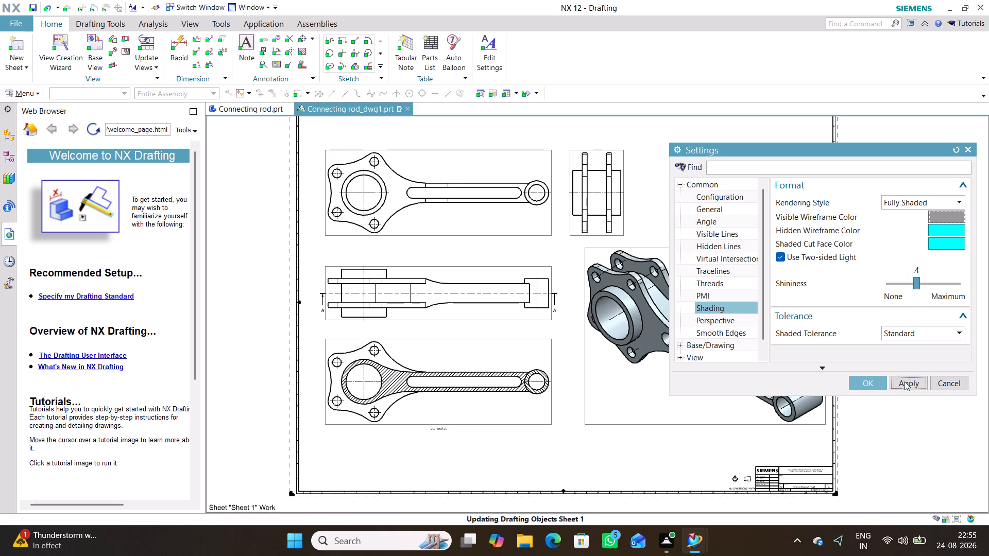
left_click(865, 383)
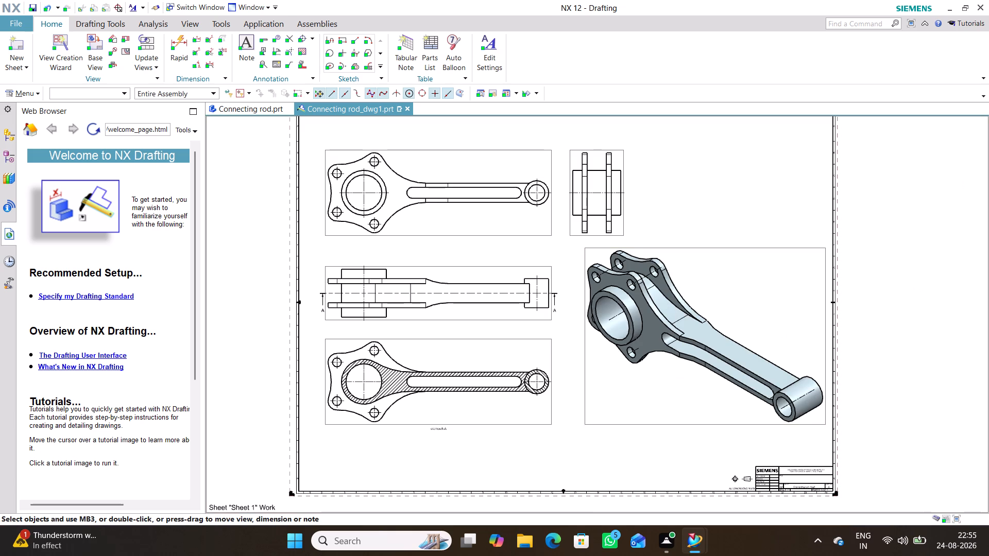
Examine the shaded isometric view, the title block and the overall layout of views on the sheet.
scroll(805, 489, "down", 1)
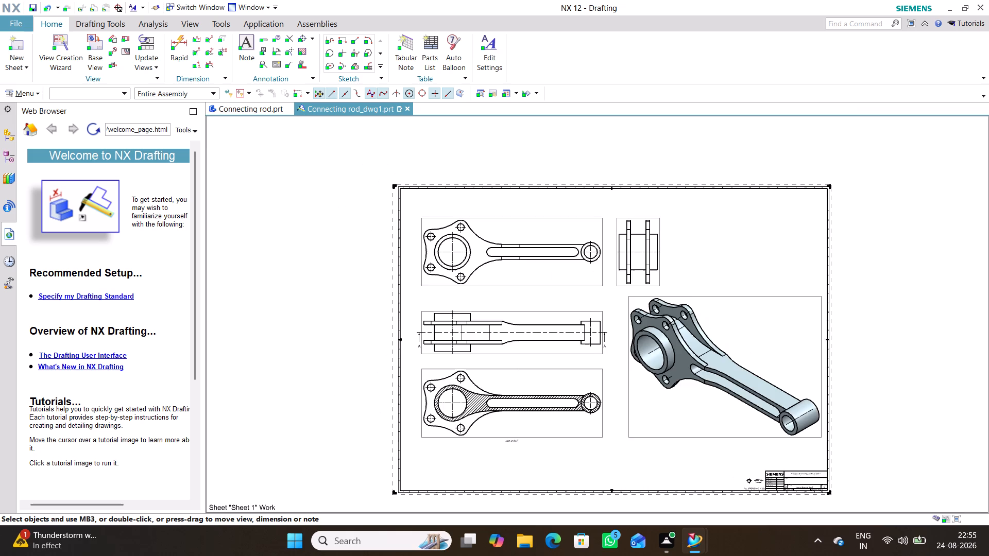
scroll(805, 489, "up", 7)
scroll(753, 442, "down", 1)
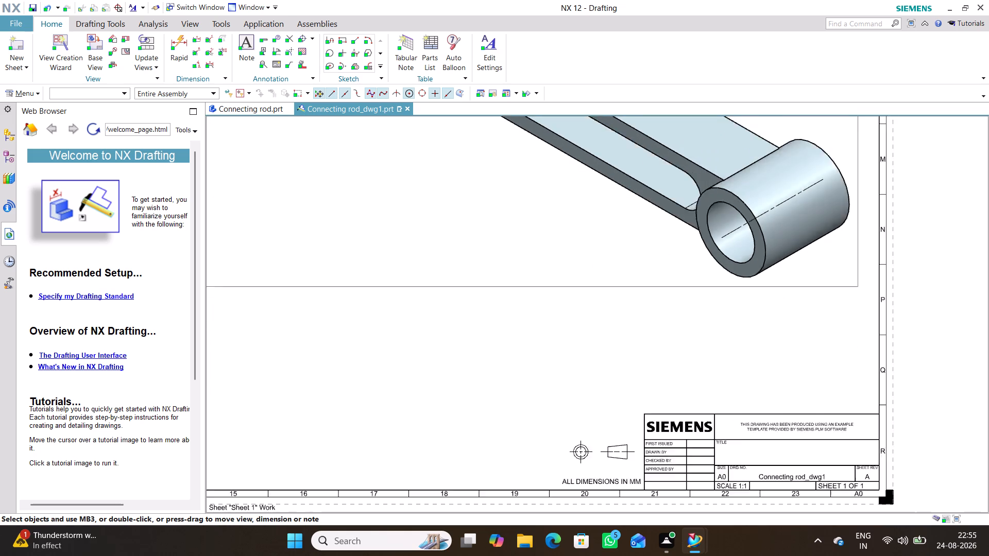
scroll(753, 442, "down", 1)
scroll(689, 427, "down", 3)
scroll(638, 409, "down", 2)
scroll(526, 414, "down", 1)
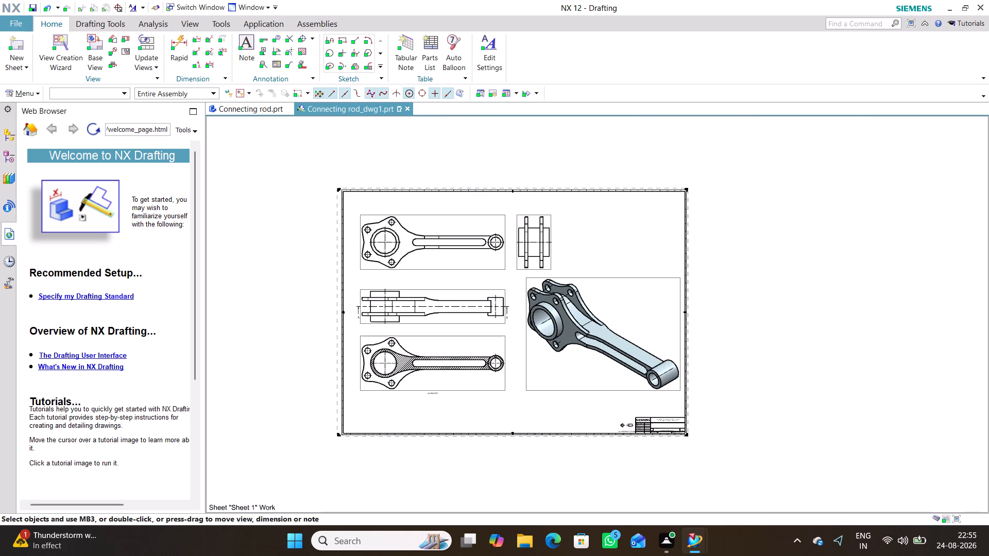
middle_click_drag(526, 414, 558, 420)
scroll(573, 427, "up", 1)
middle_click_drag(572, 417, 573, 430)
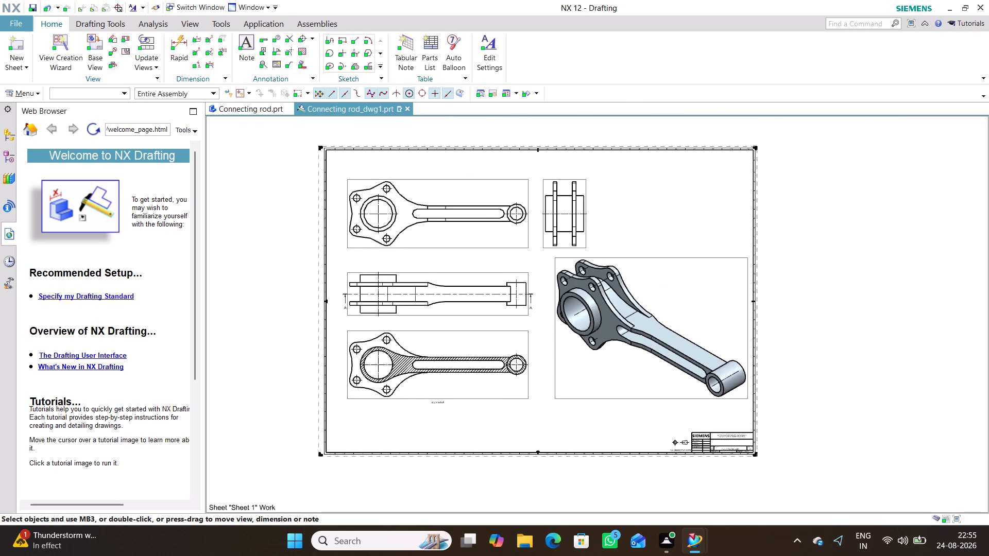
middle_click_drag(573, 430, 575, 436)
scroll(575, 436, "up", 1)
middle_click_drag(575, 431, 585, 464)
scroll(587, 463, "down", 1)
middle_click_drag(595, 470, 596, 456)
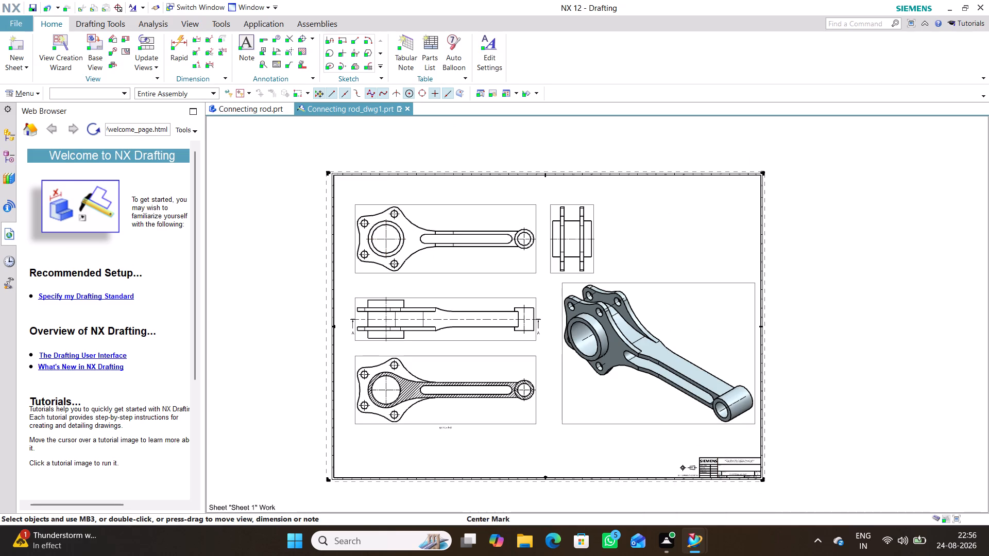
left_click(227, 169)
left_click(234, 201)
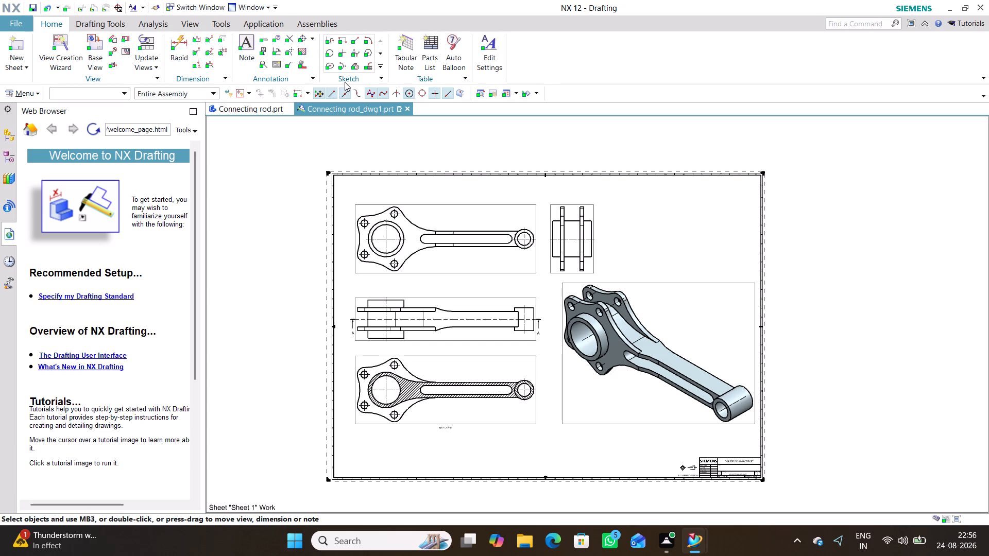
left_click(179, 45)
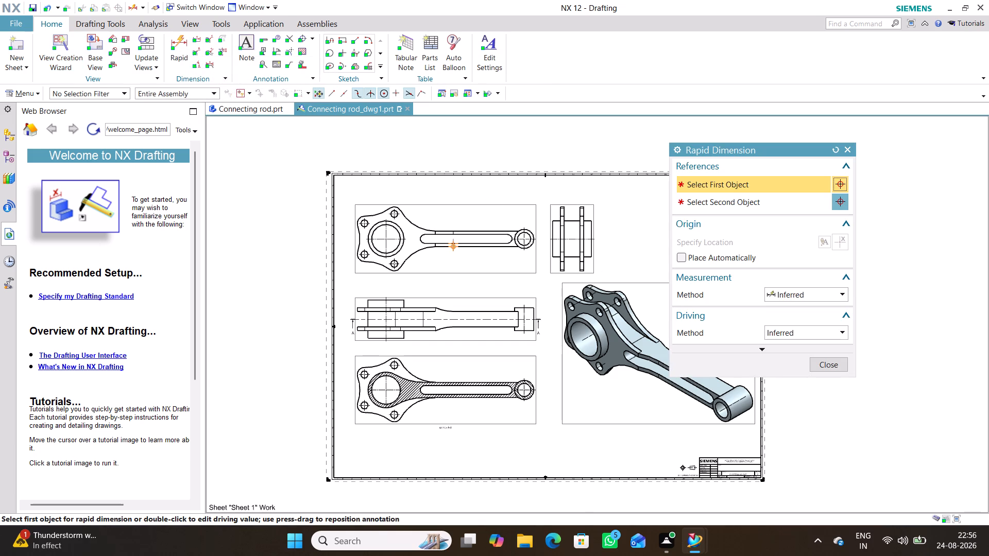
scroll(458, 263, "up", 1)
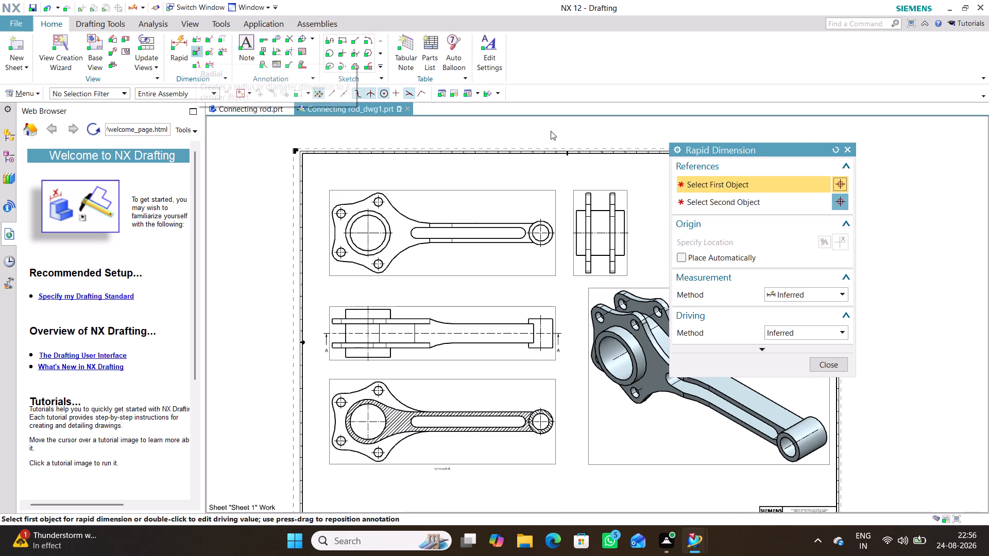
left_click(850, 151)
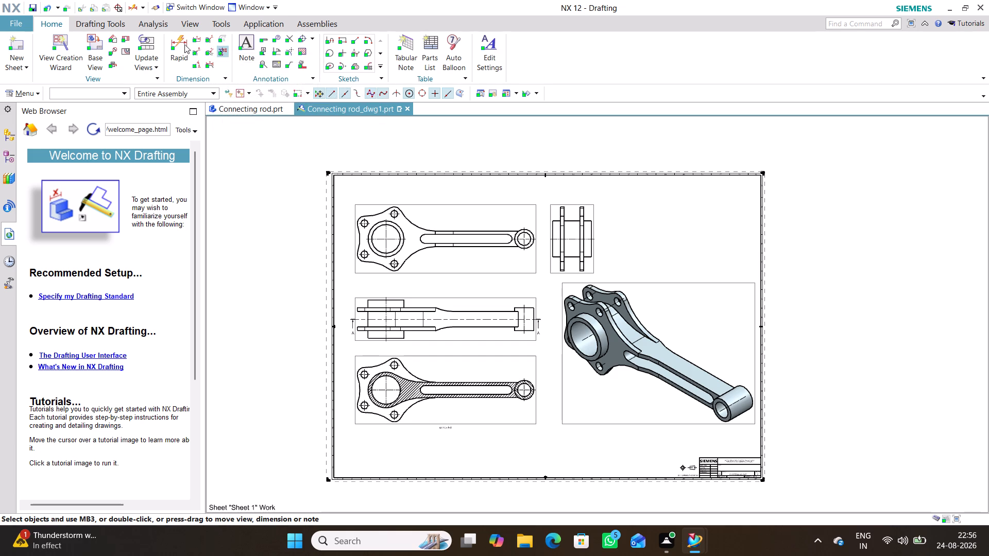
Add a linear dimension between the large bore centre and small-end bore centre in the front view, placed below the rod.
left_click(199, 42)
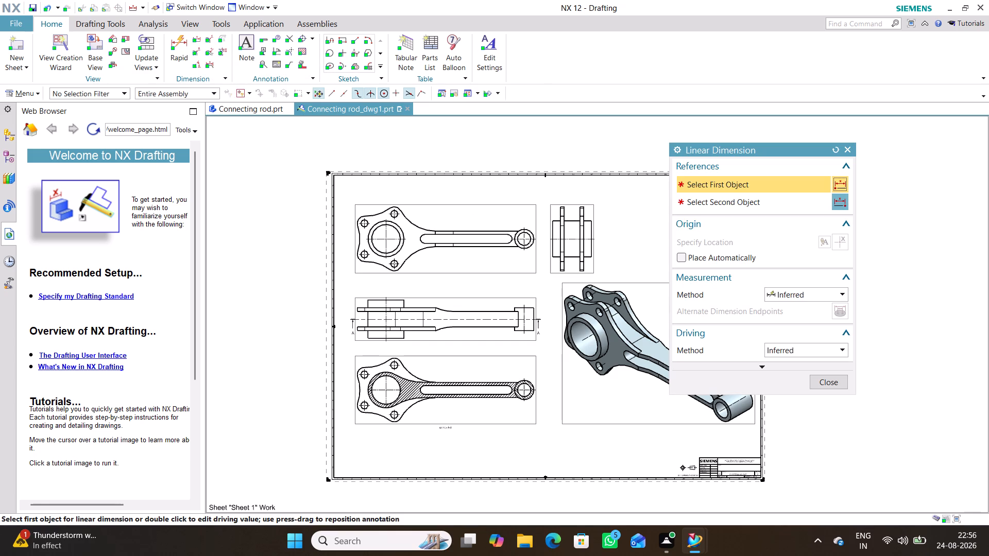
left_click(385, 231)
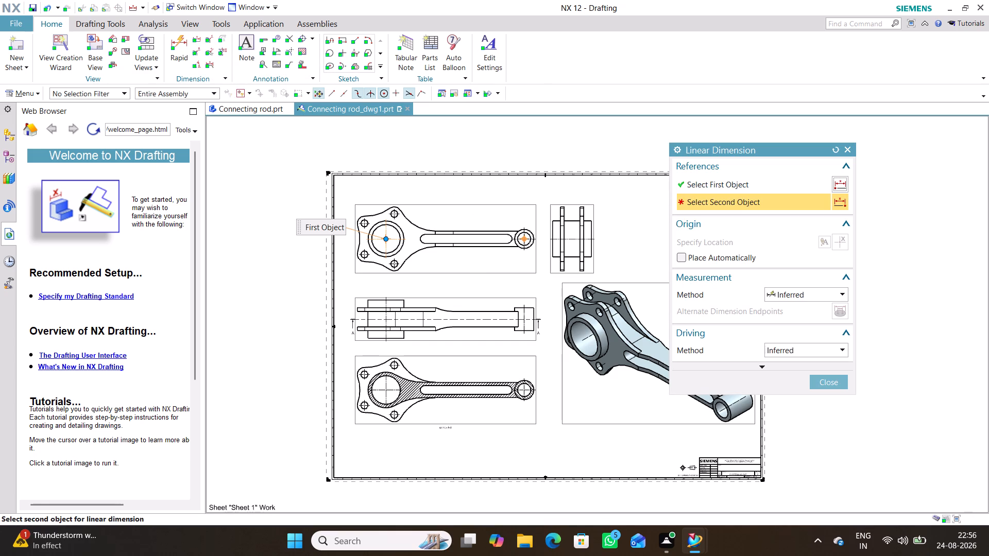
left_click(523, 235)
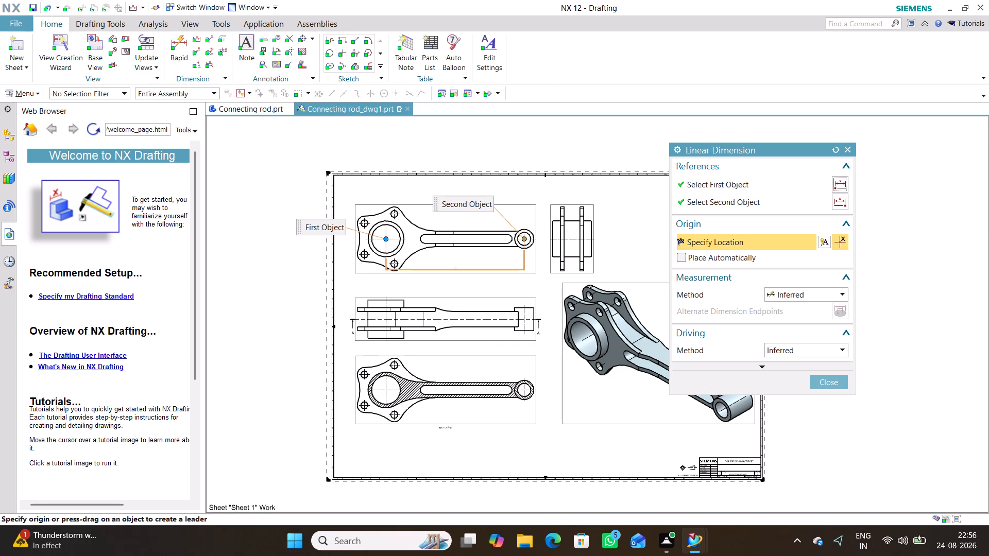
left_click(449, 264)
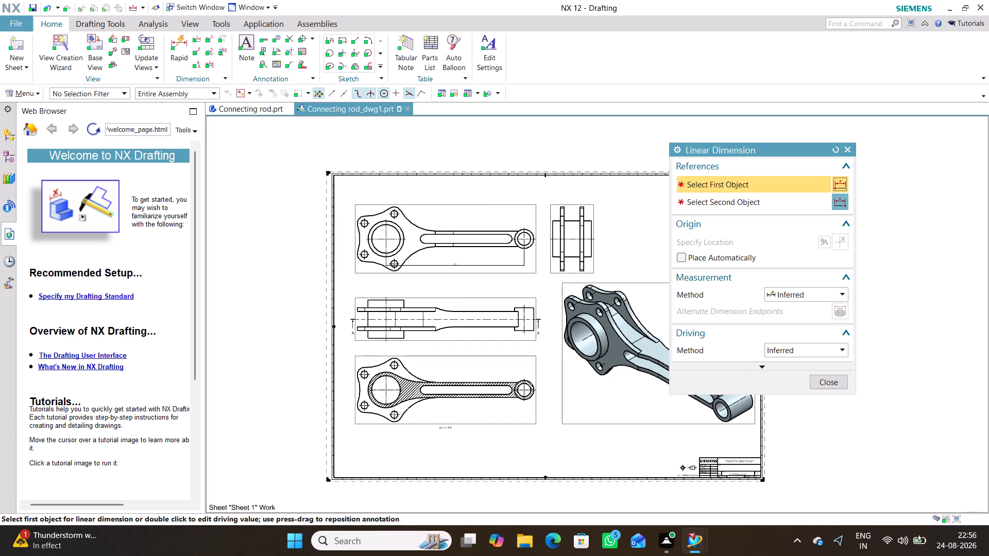
Dimension the distance between the slot's two end-arc centres in section view A-A, placing the dimension below the shank.
scroll(442, 277, "down", 1)
scroll(468, 288, "up", 4)
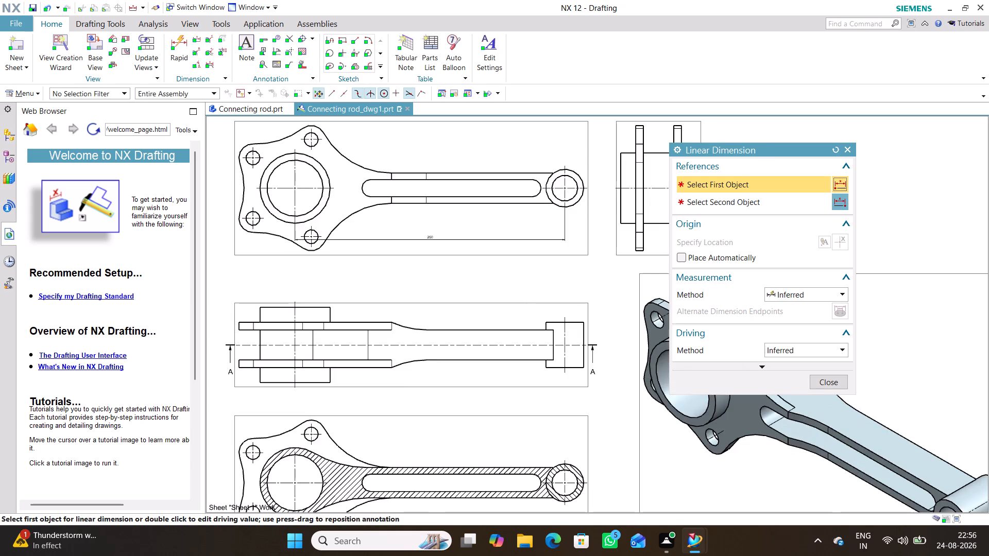
scroll(416, 262, "up", 1)
scroll(429, 252, "down", 1)
scroll(555, 255, "down", 1)
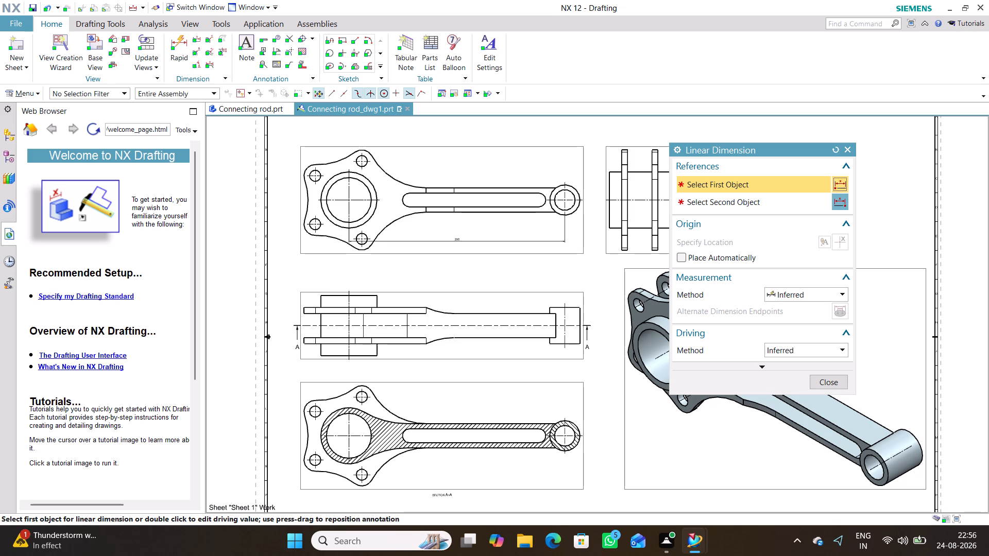
left_click(410, 436)
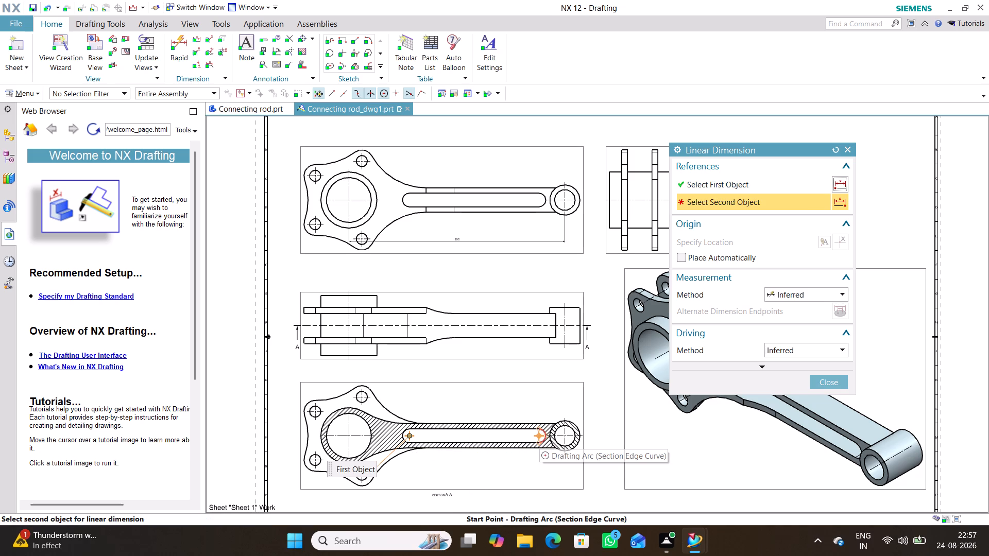
left_click(538, 436)
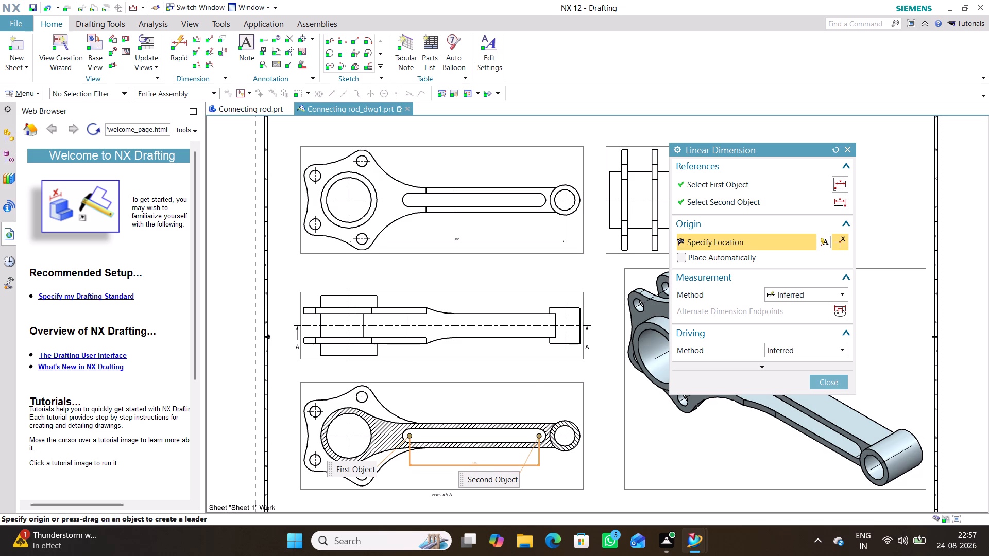
left_click(476, 463)
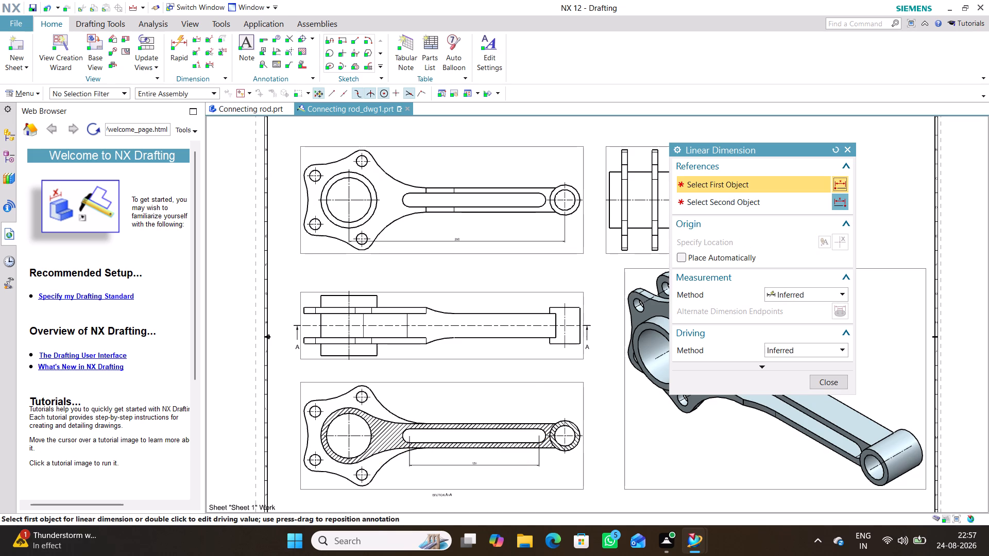
Dimension the distance from the small-end bore centre to the nearest slot arc centre in section A-A, placed below the view.
left_click(566, 434)
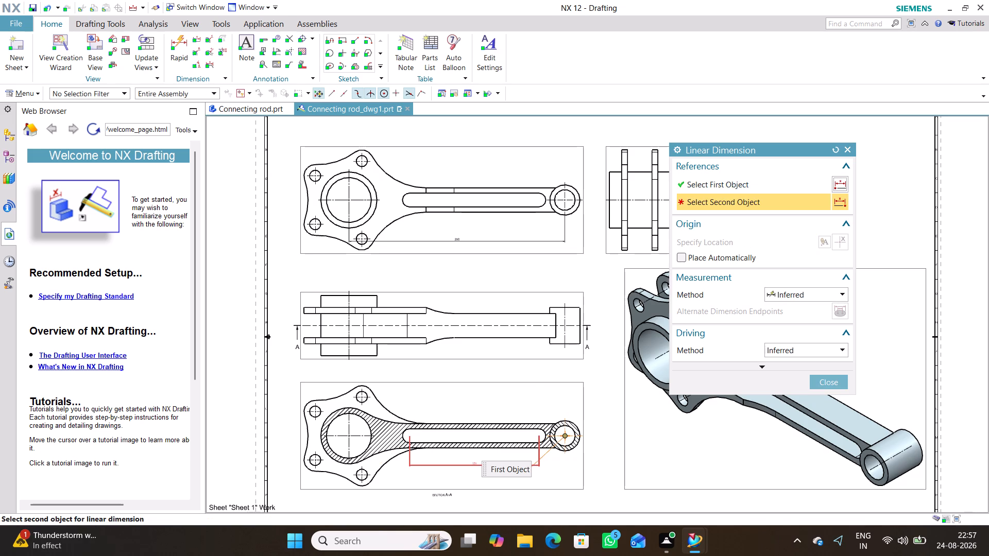
left_click(539, 437)
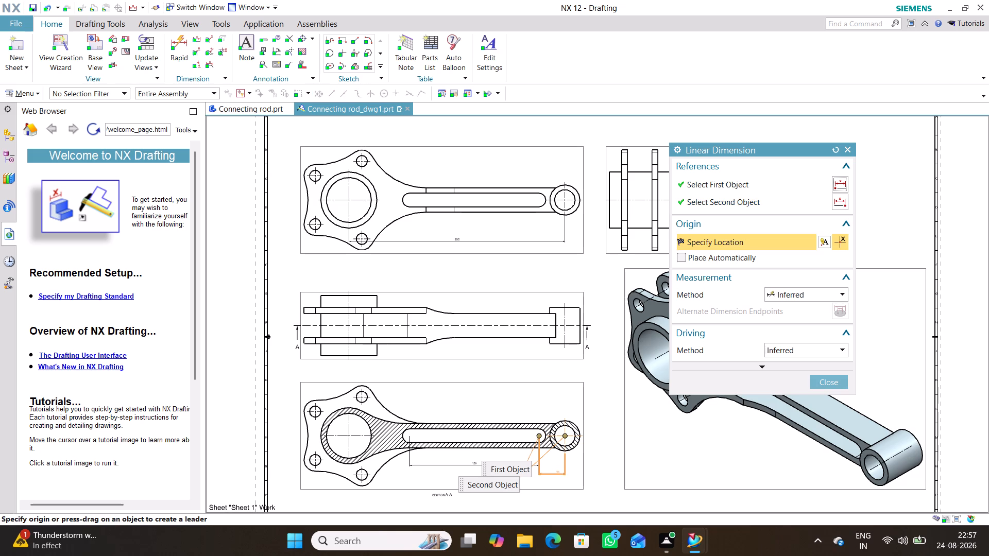
left_click(554, 466)
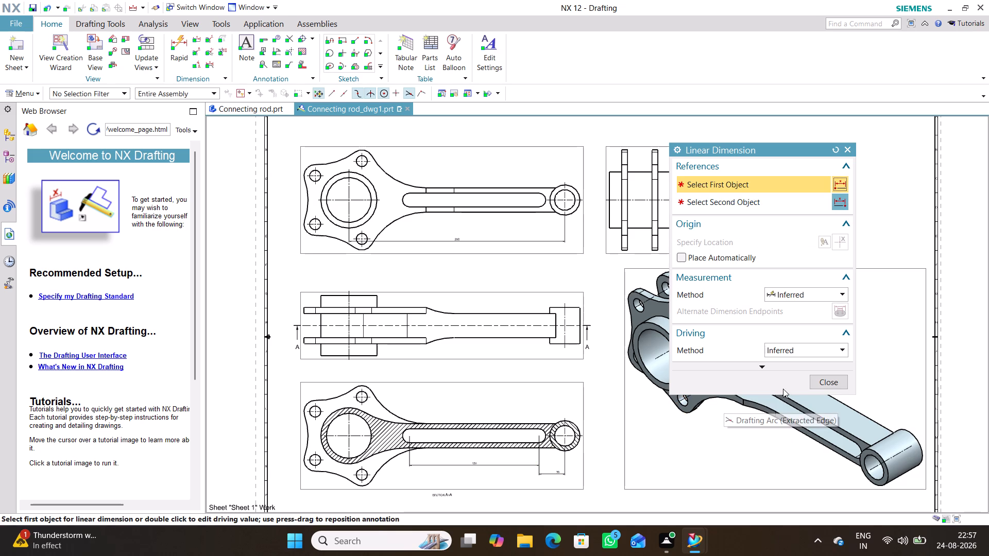
left_click(822, 383)
Move the small-end dimension in section A-A up so it lines up with the slot centre-distance dimension.
left_click_drag(555, 476, 553, 471)
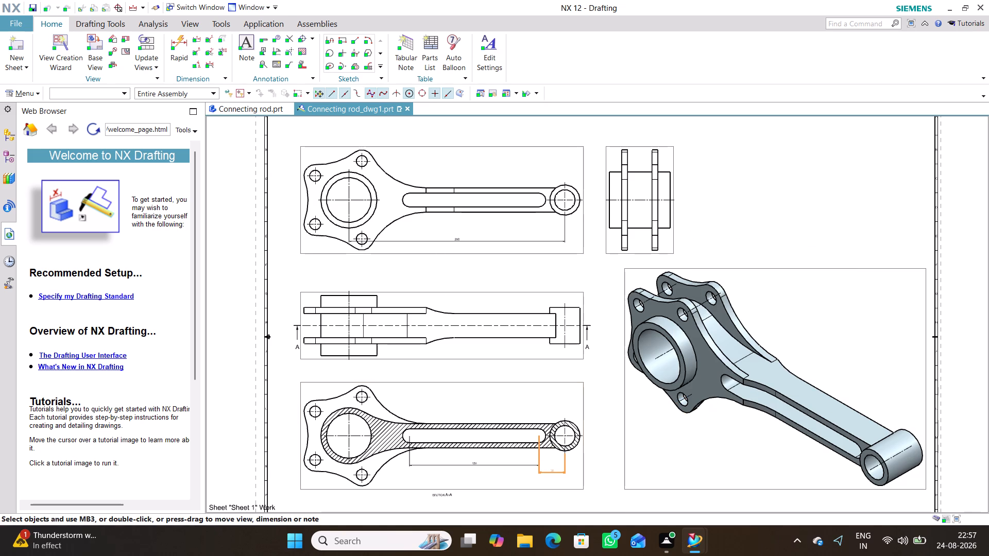
left_click_drag(553, 471, 549, 465)
left_click(605, 423)
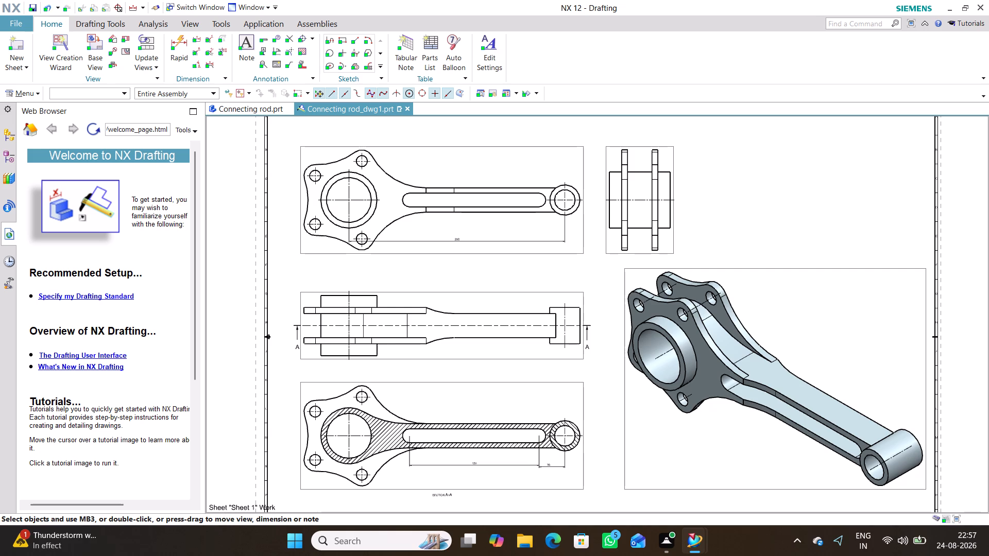
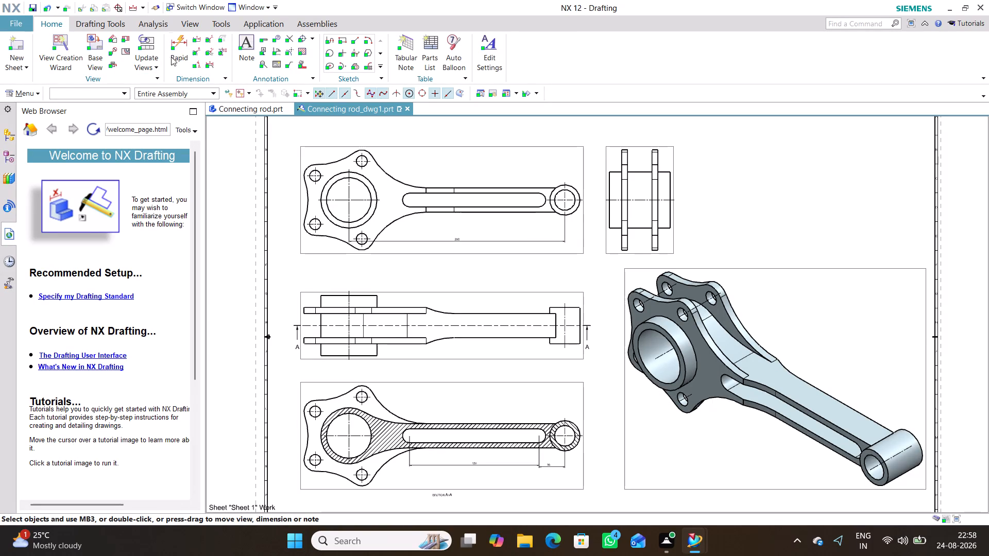
Add a linear dimension between the big-end and small-end centerlines in the view with section line A-A, placed above it.
left_click(195, 40)
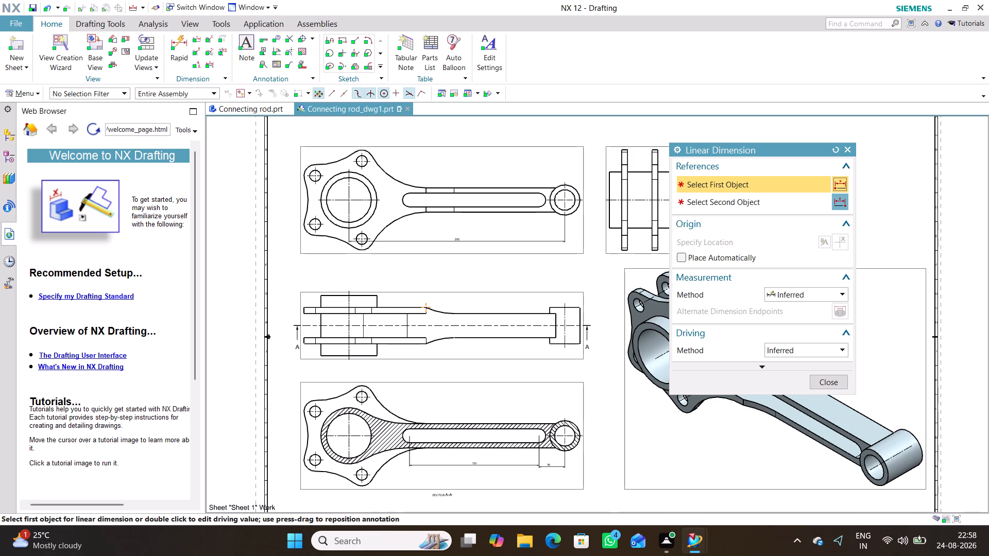
left_click(348, 319)
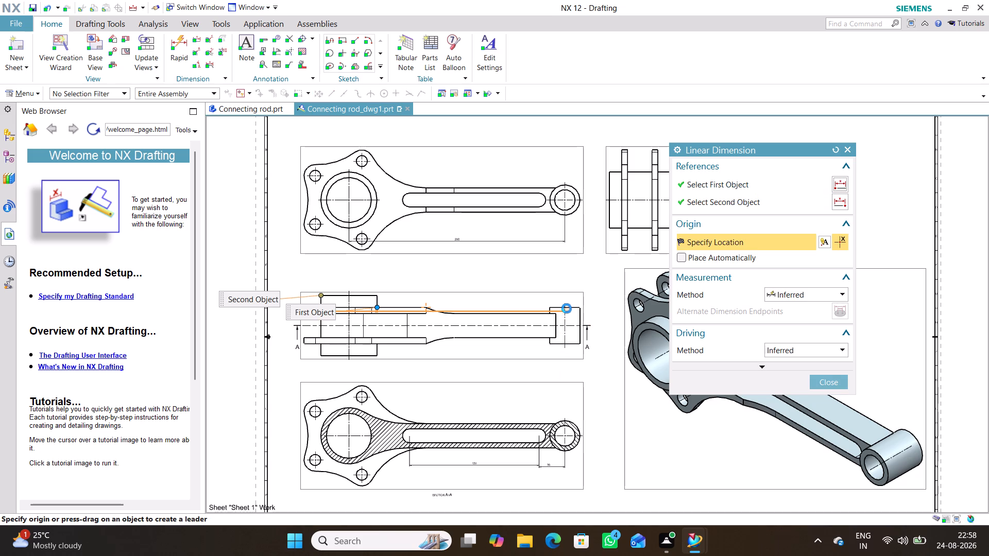
left_click(567, 314)
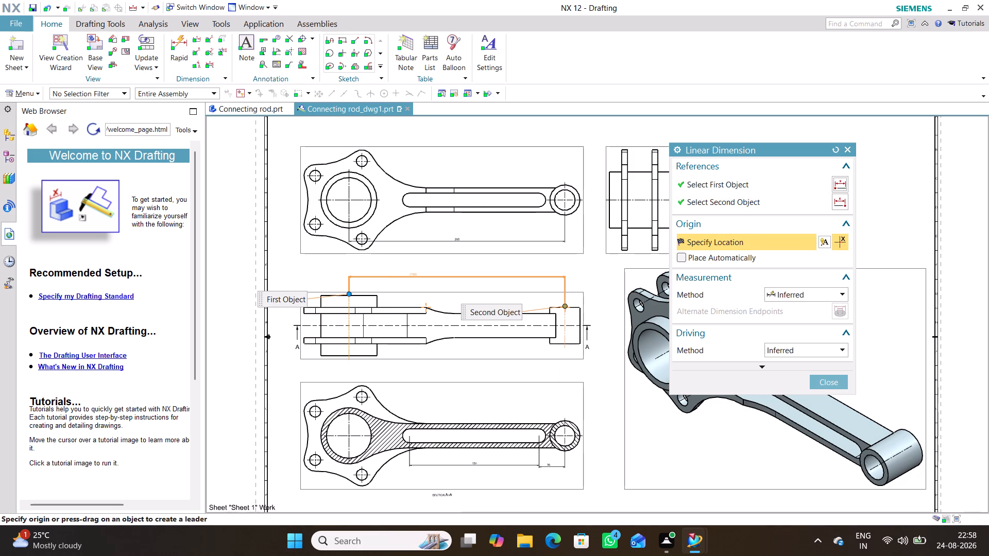
left_click(447, 276)
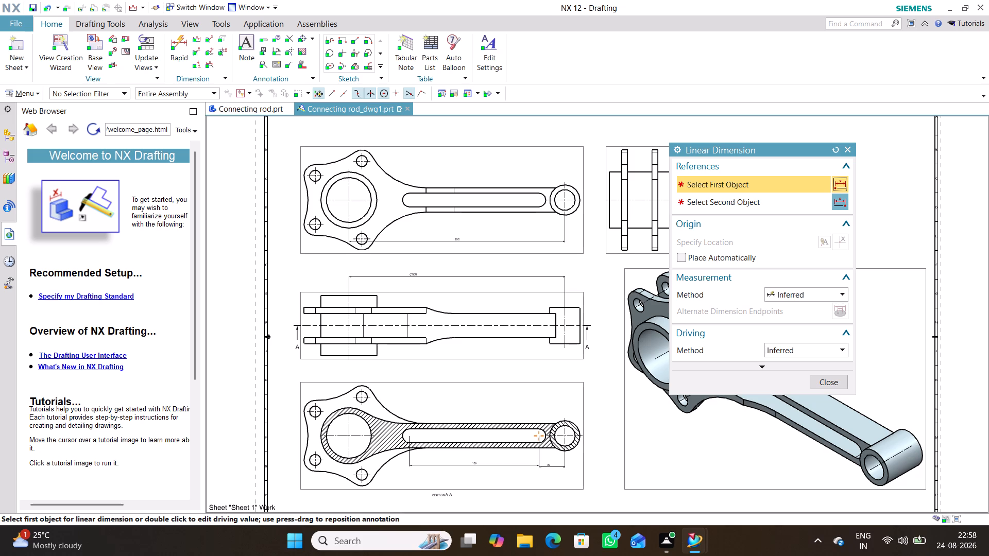
Dimension the big-end boss's overall height between its upper and lower edges, placing the dimension outside the big end.
left_click(334, 355)
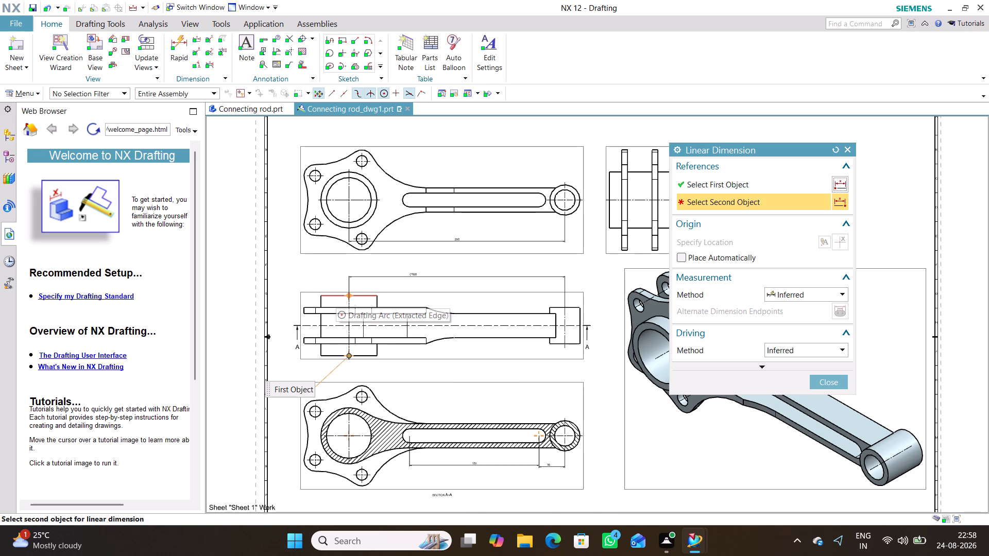
left_click(336, 295)
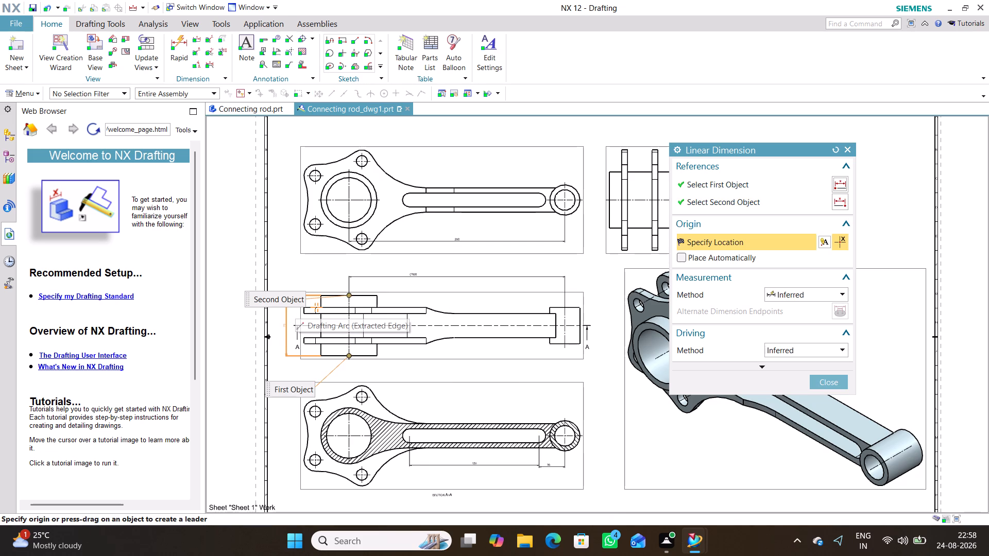
left_click(286, 325)
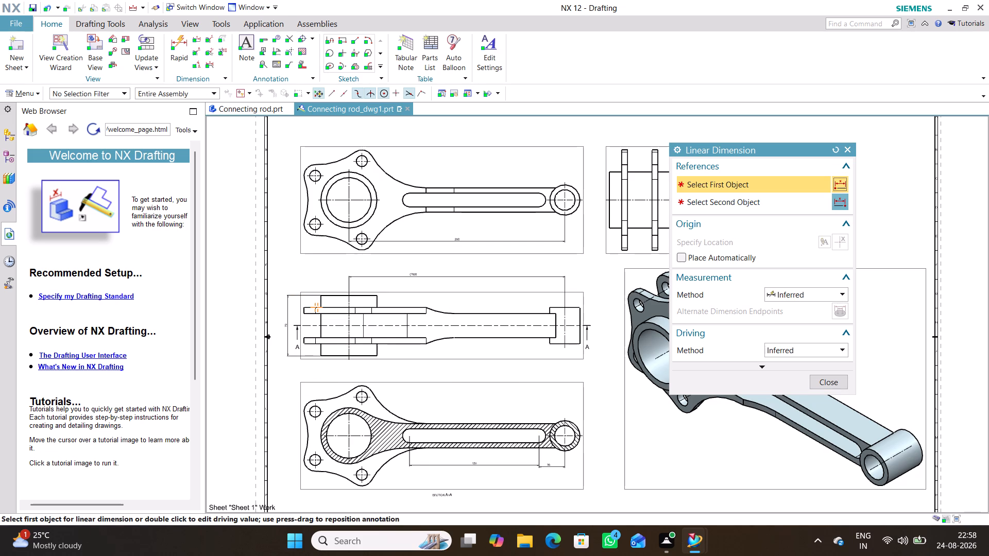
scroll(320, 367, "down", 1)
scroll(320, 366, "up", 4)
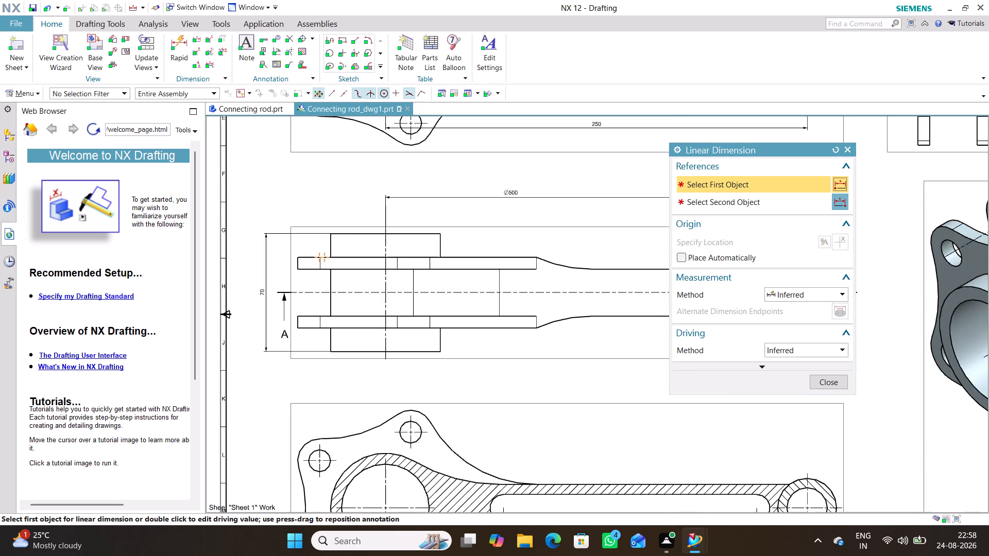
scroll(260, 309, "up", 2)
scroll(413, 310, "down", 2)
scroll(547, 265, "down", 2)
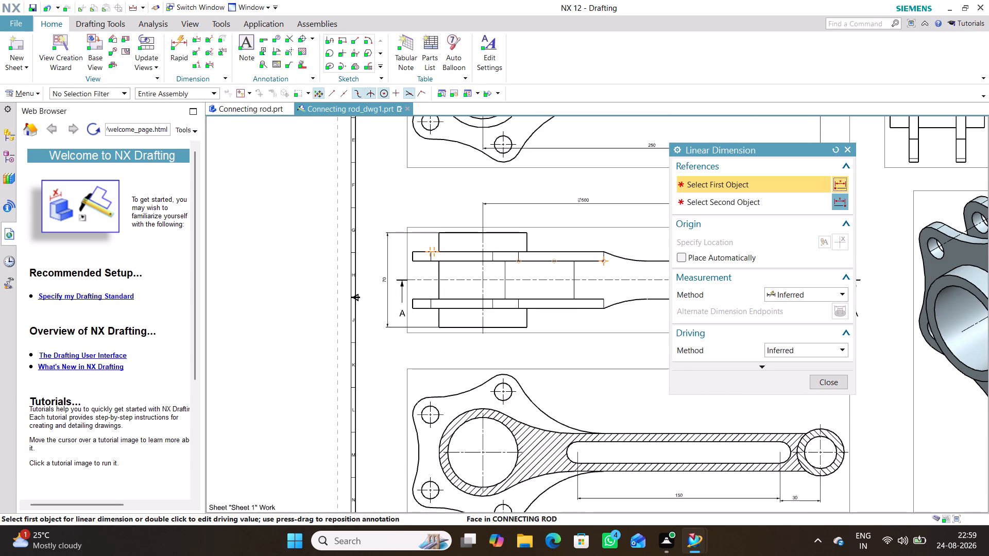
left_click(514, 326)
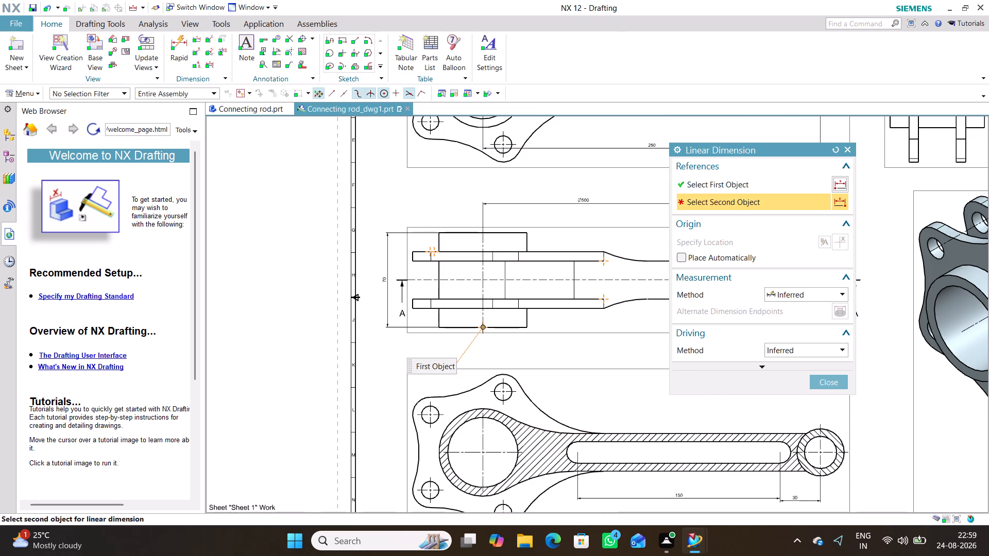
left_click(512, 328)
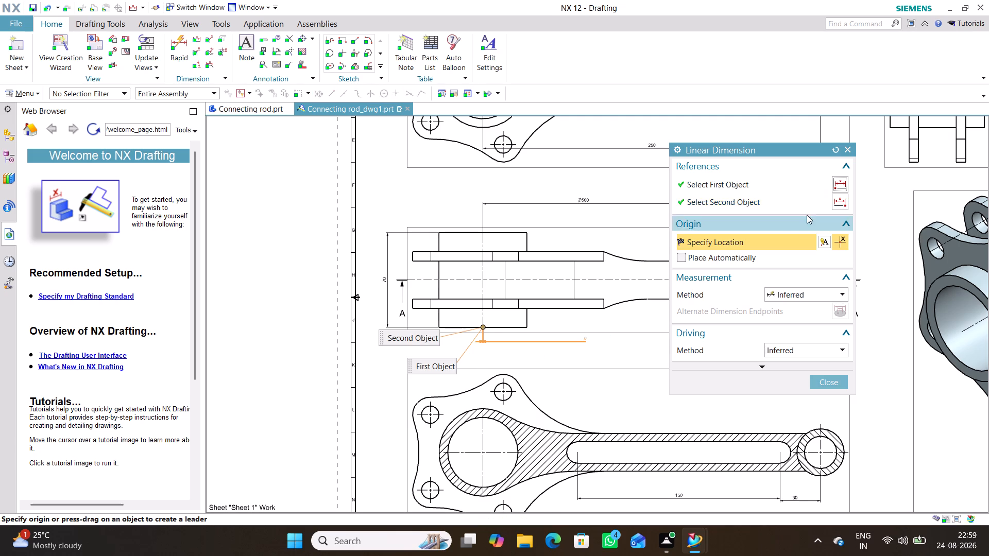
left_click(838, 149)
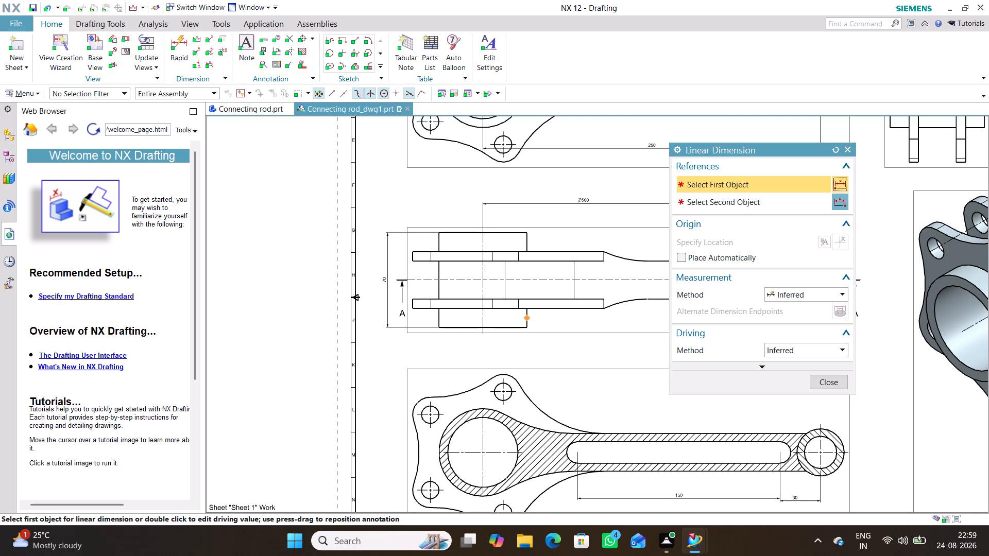
Dimension the width of the big-end boss between its two vertical outline edges, placing the dimension below the boss.
left_click(528, 322)
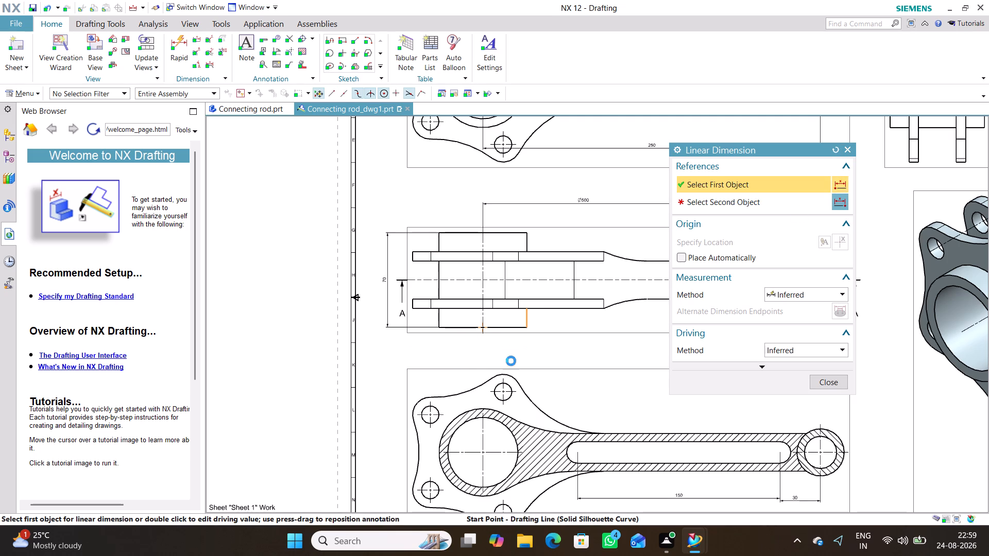
left_click(439, 323)
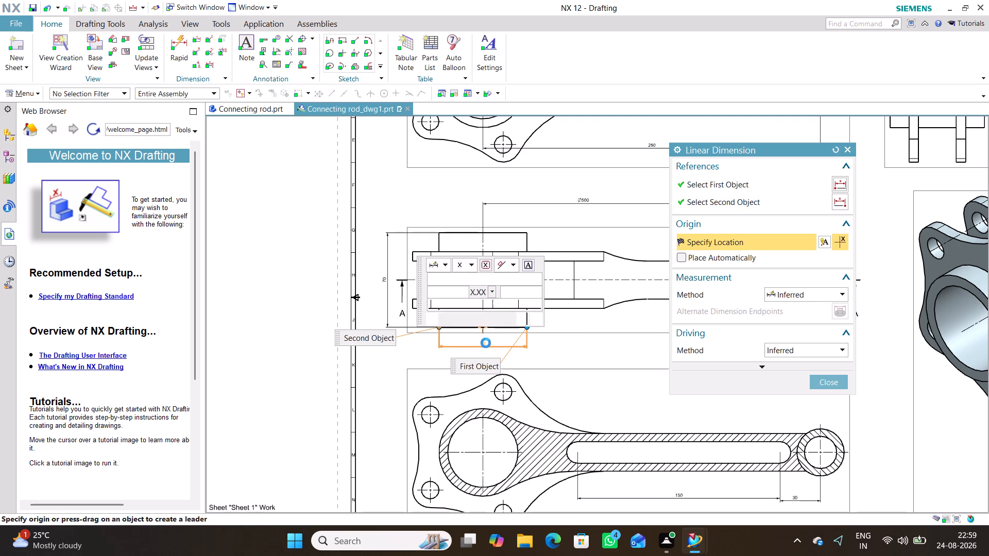
left_click(486, 343)
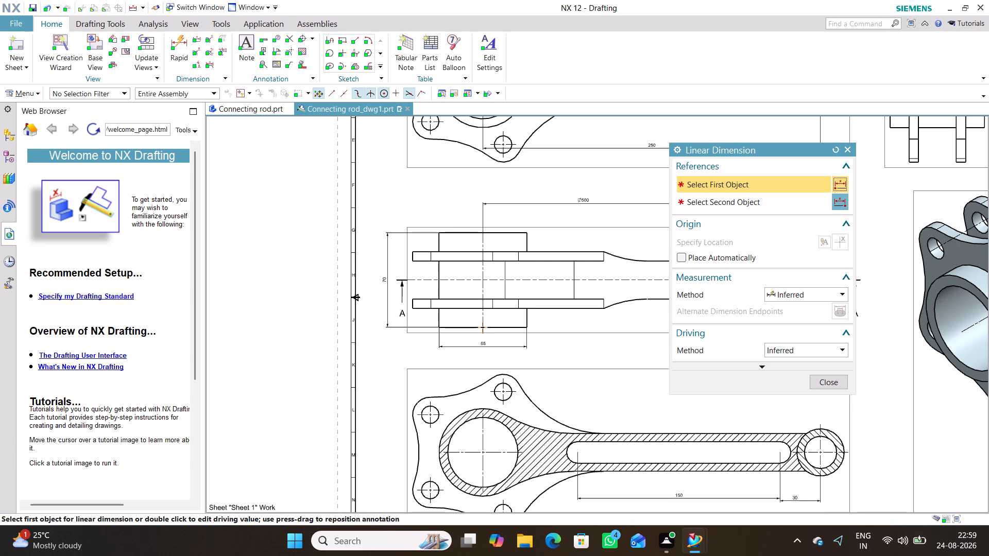
Dimension the thickness of the rod's straight shank between its two long edges, placing the dimension within the shank.
scroll(605, 350, "up", 1)
scroll(605, 350, "down", 1)
middle_click_drag(613, 351, 613, 351)
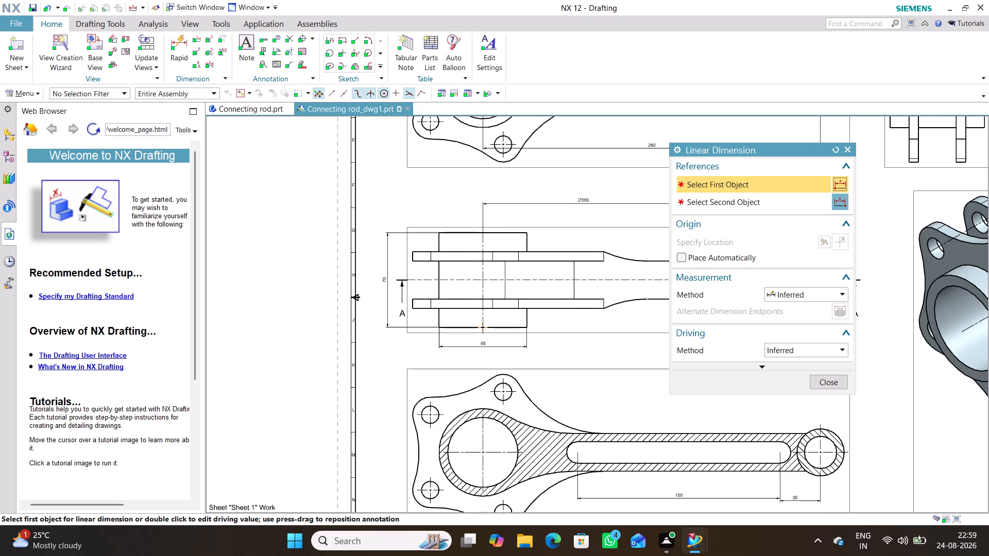
middle_click_drag(613, 351, 501, 333)
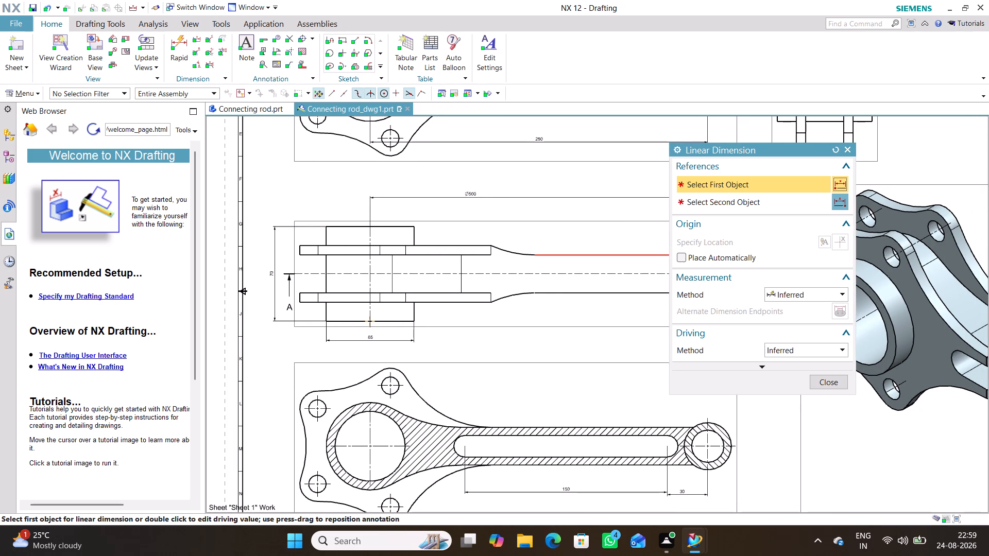
left_click(591, 257)
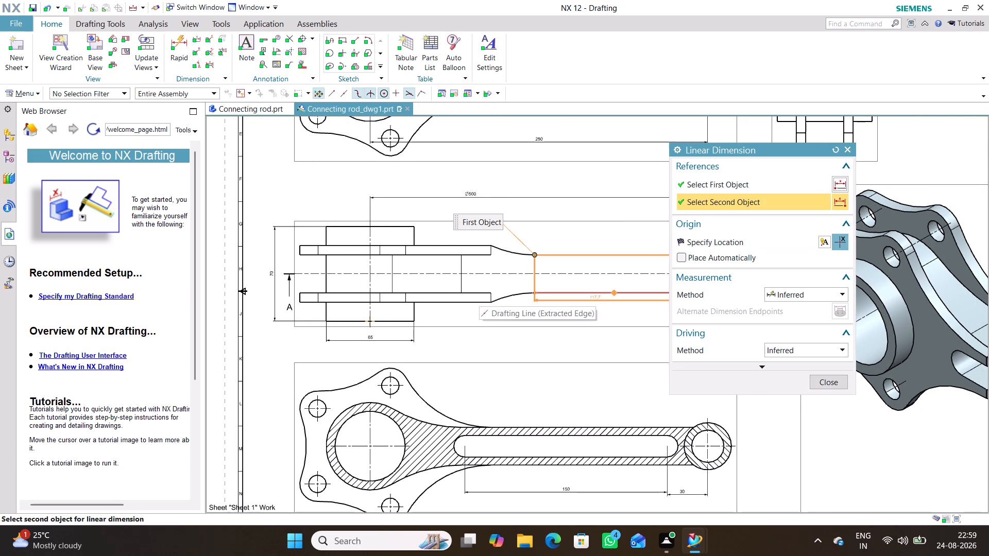
left_click(598, 289)
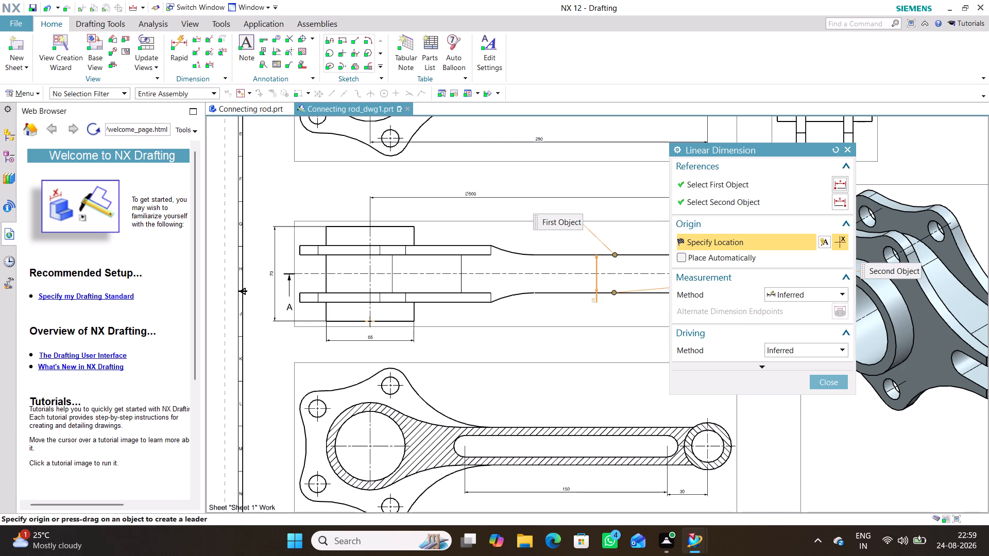
left_click(590, 270)
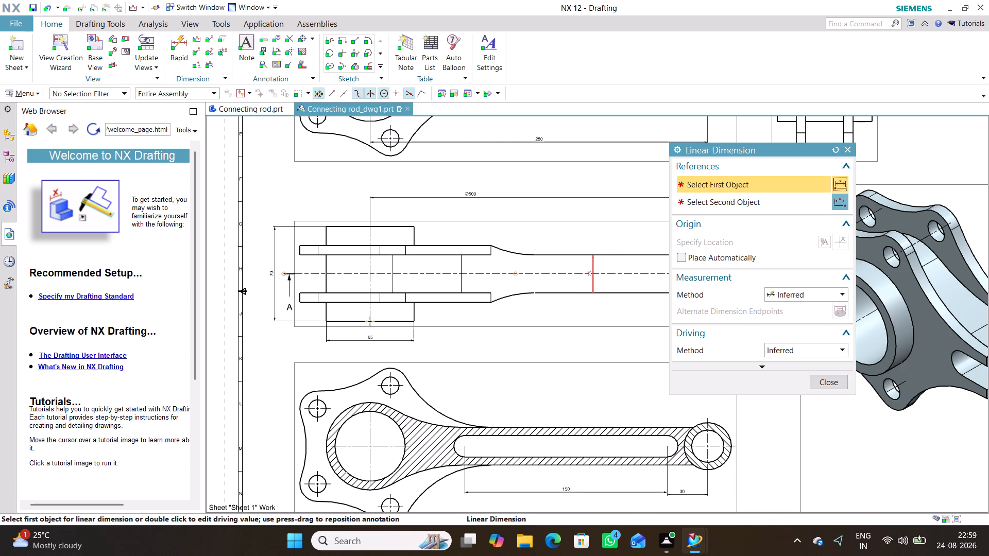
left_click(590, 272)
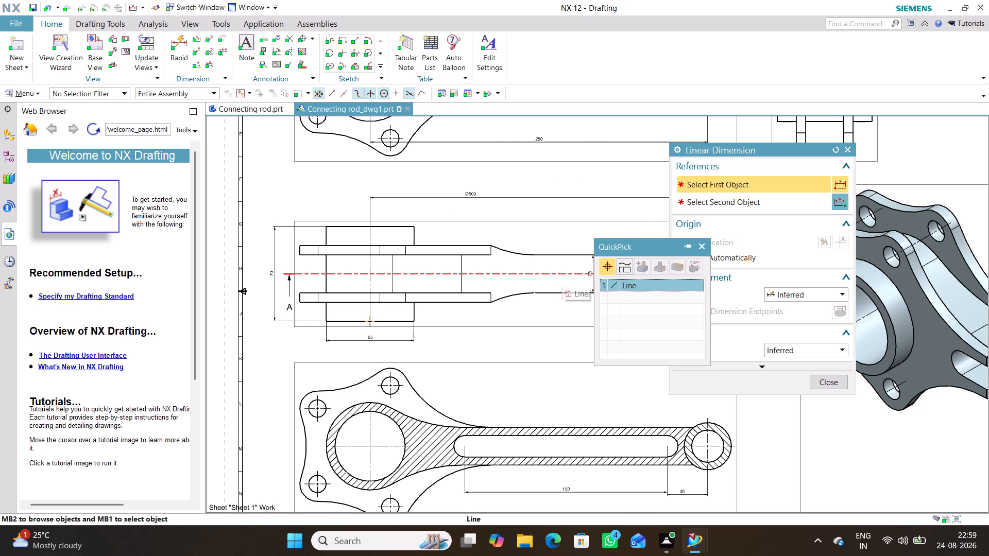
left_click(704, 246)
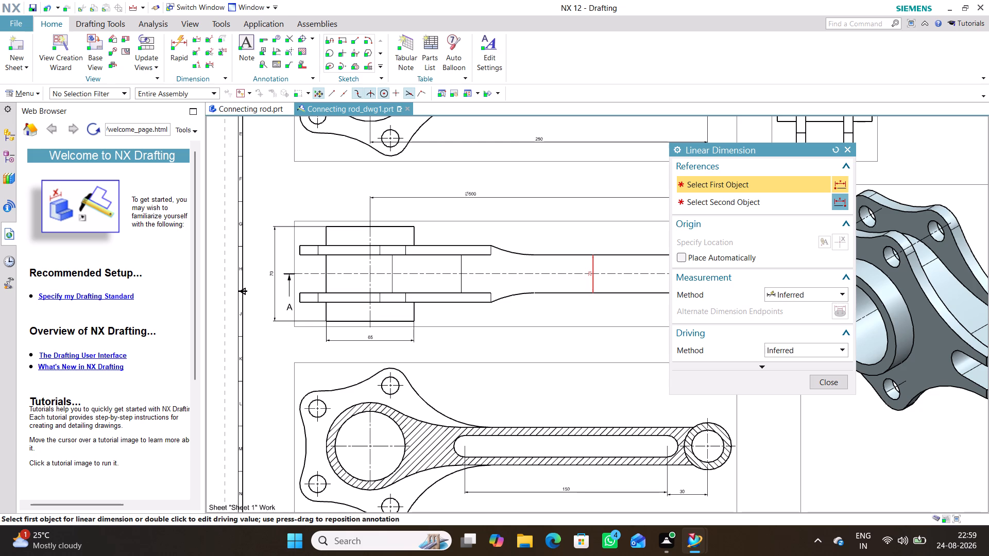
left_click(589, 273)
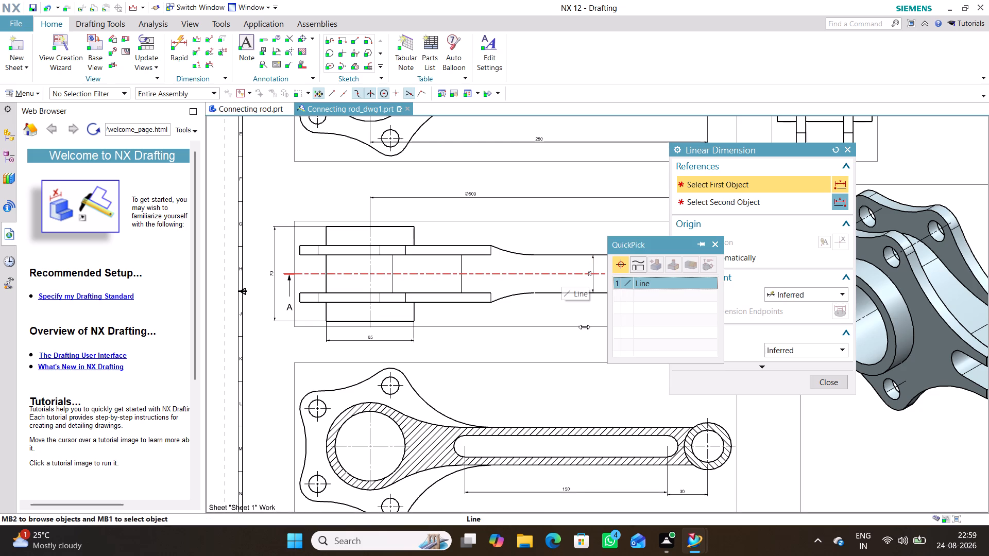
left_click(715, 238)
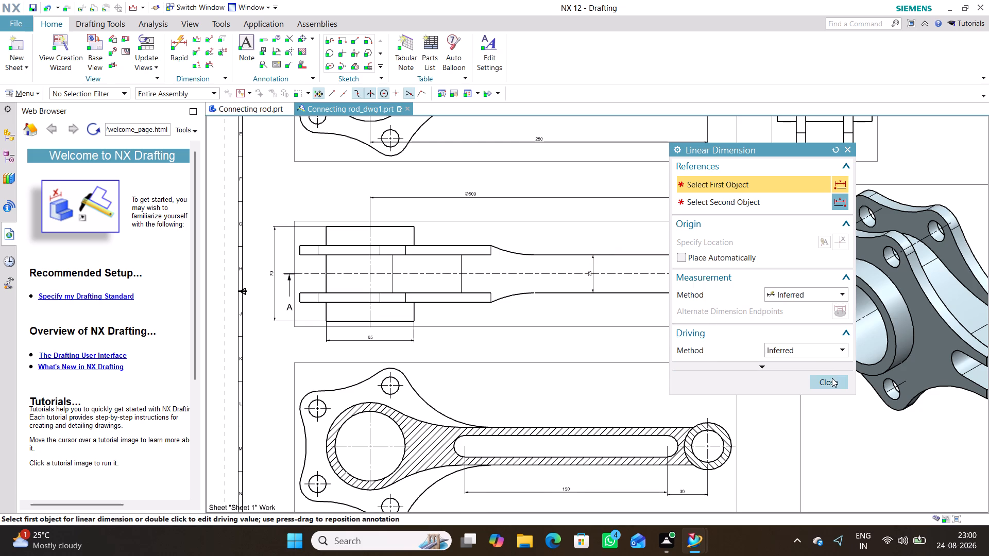
Leave Linear Dimension and shift the shank thickness dimension toward the small end, keeping its text between the shank edges.
left_click(830, 380)
left_click_drag(591, 272, 591, 275)
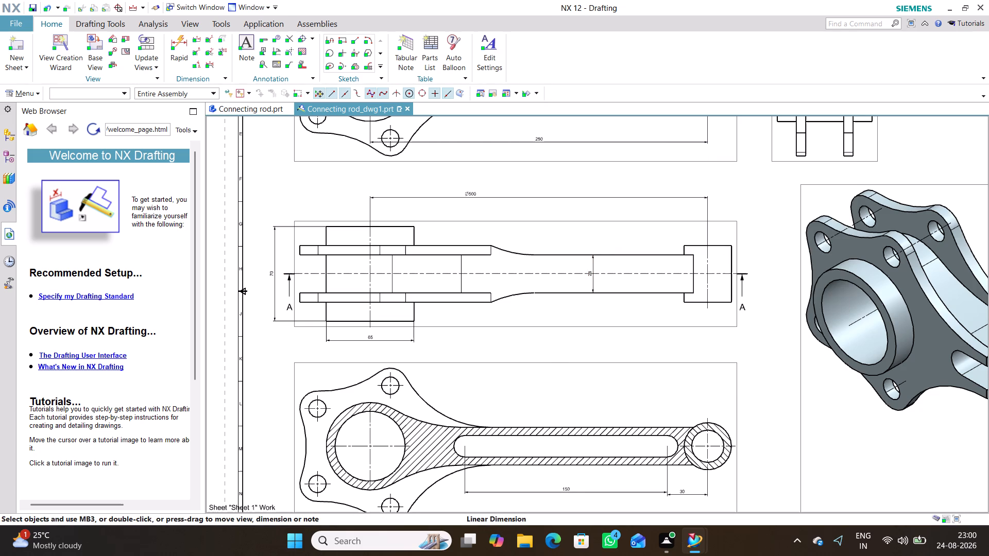
left_click_drag(591, 275, 635, 276)
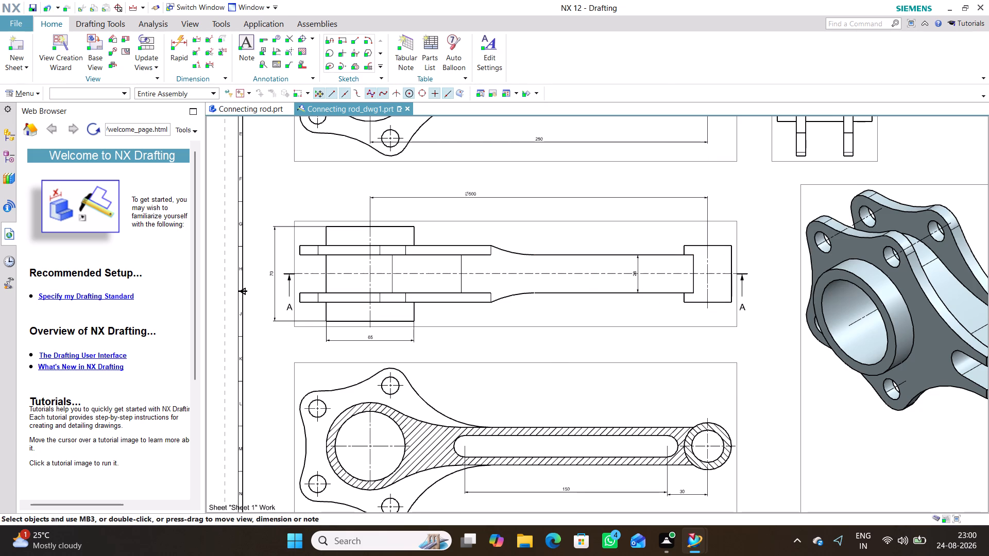
left_click_drag(638, 264, 628, 304)
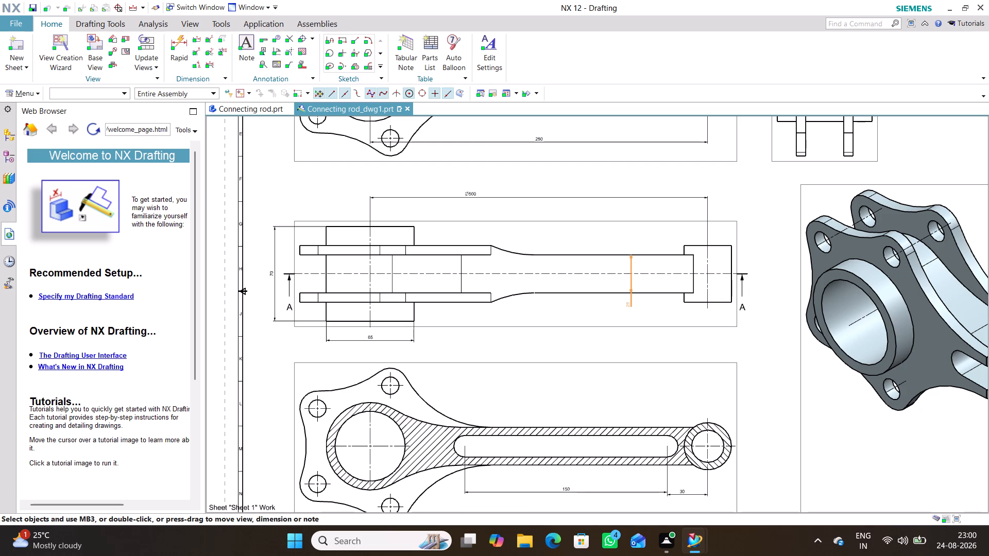
left_click_drag(628, 304, 623, 281)
Add a linear dimension for the small-end boss's height between its upper and lower edges, placed beyond the small end.
left_click(196, 38)
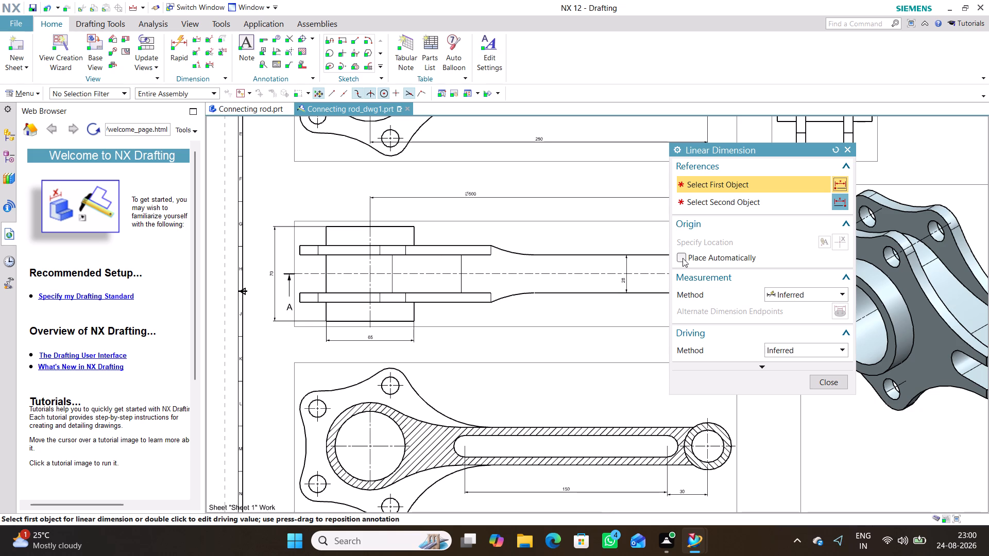
left_click_drag(737, 150, 789, 304)
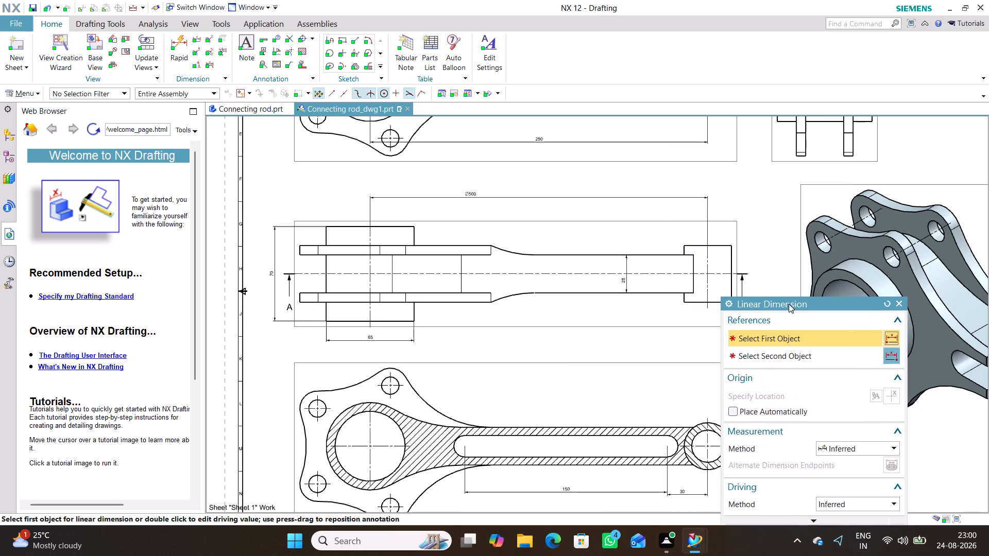
left_click_drag(789, 304, 794, 309)
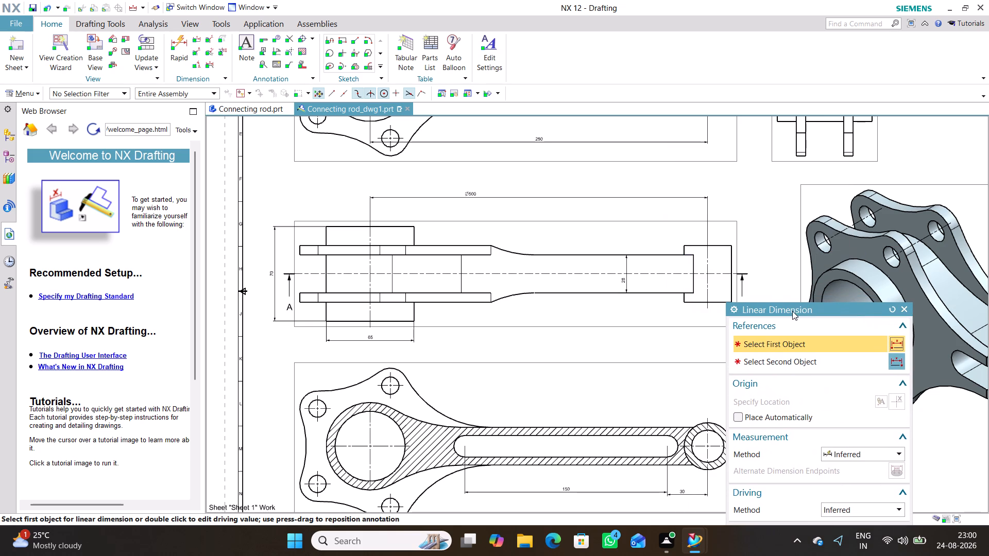
left_click(722, 245)
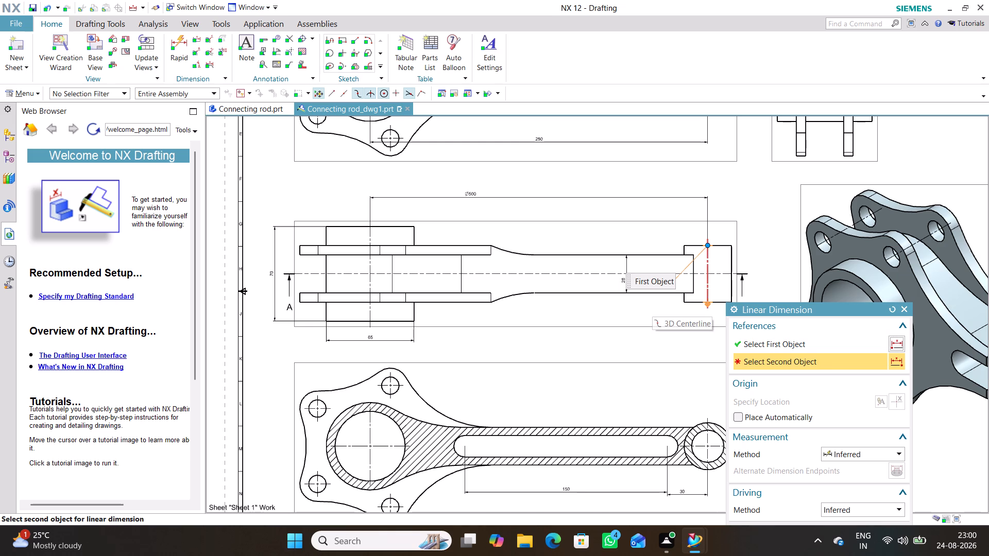
left_click(717, 303)
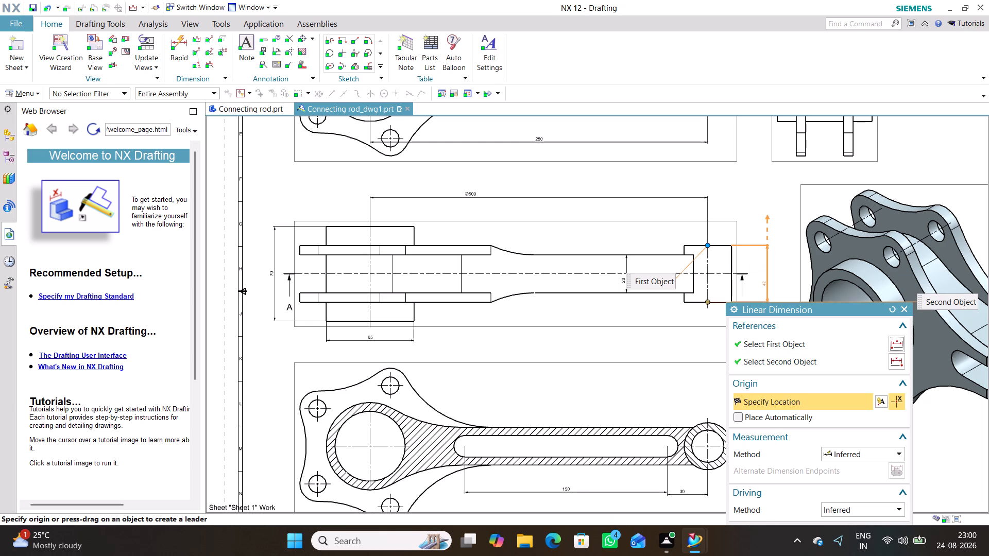
left_click(761, 273)
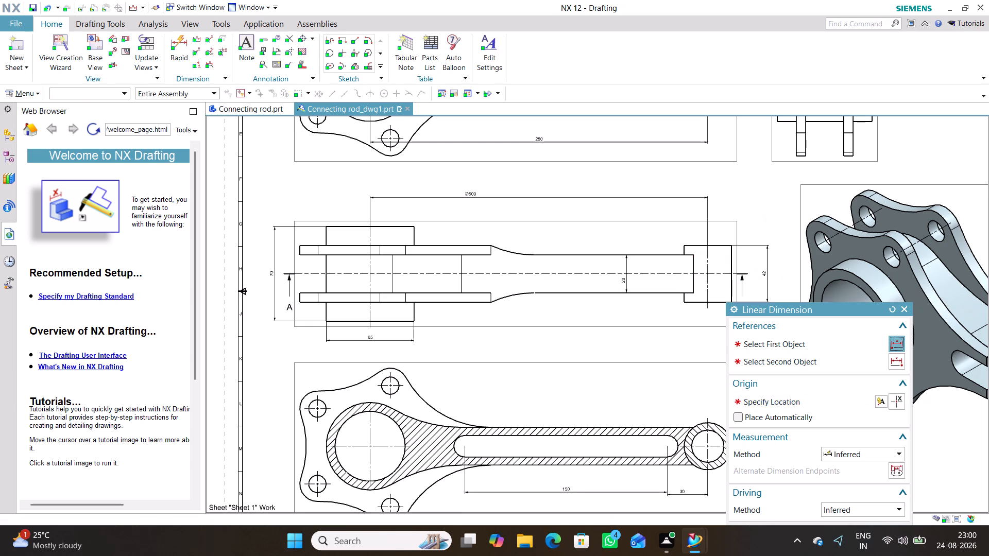
left_click_drag(798, 308, 885, 345)
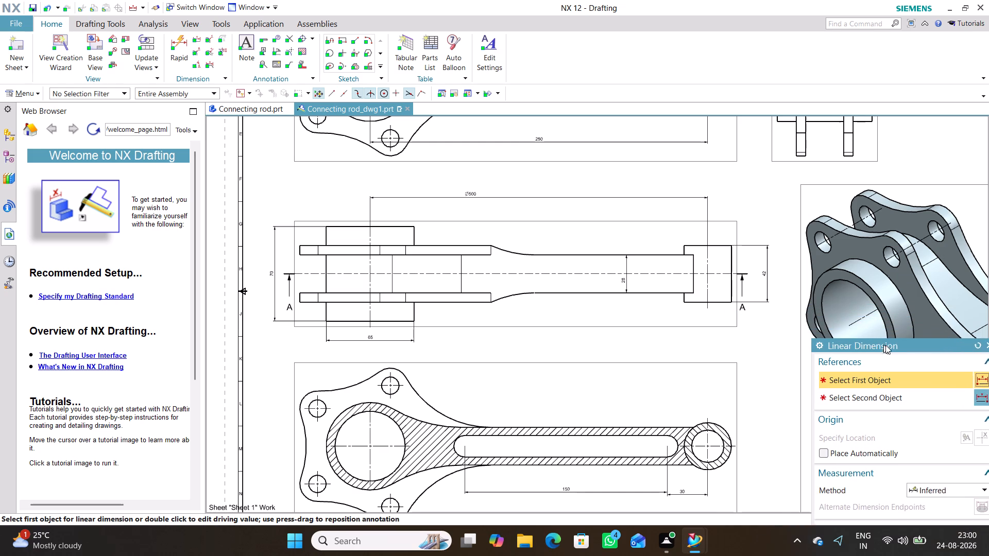
Add a radial dimension to the upper transition arc between flange and shank in the middle view, placed just above the arc.
left_click_drag(885, 345, 900, 345)
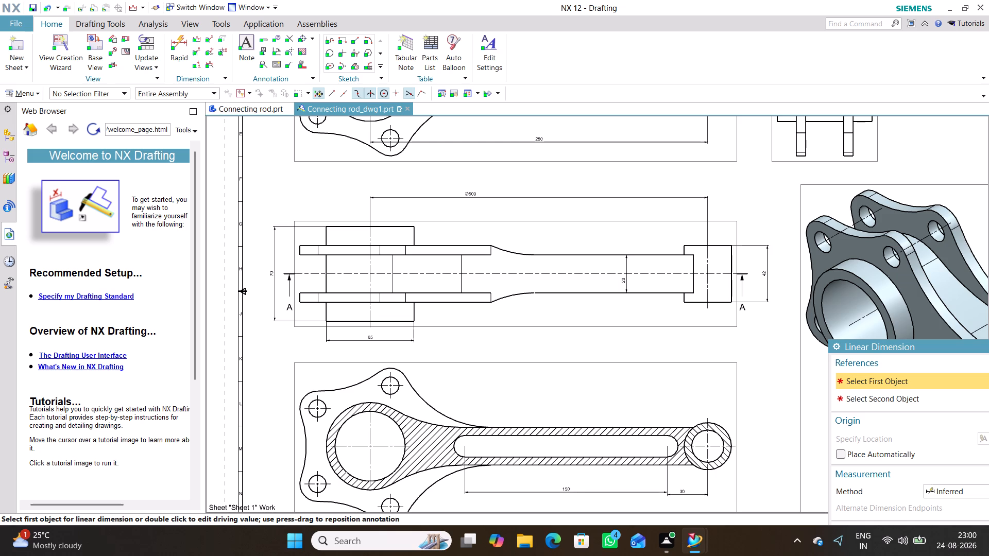
left_click(194, 50)
left_click(508, 250)
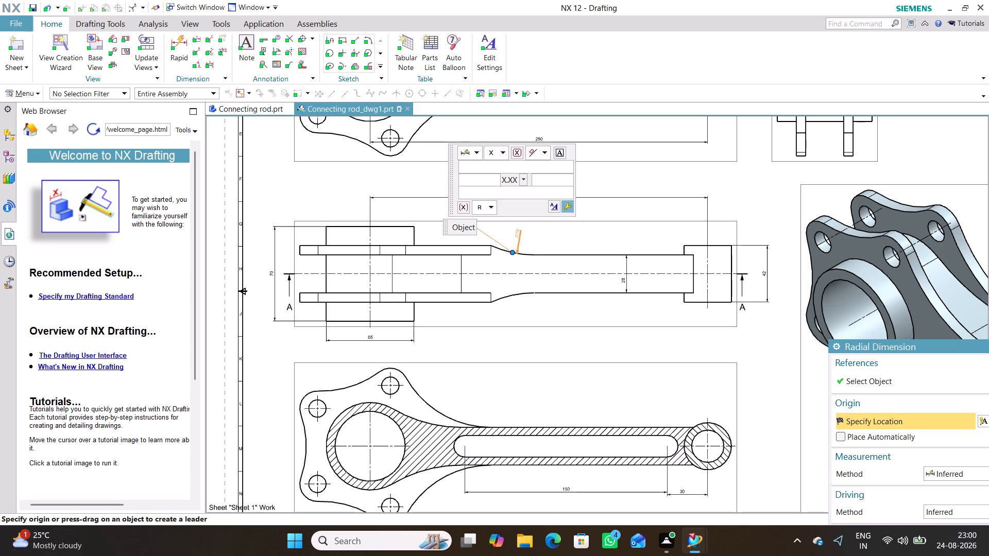
left_click(517, 233)
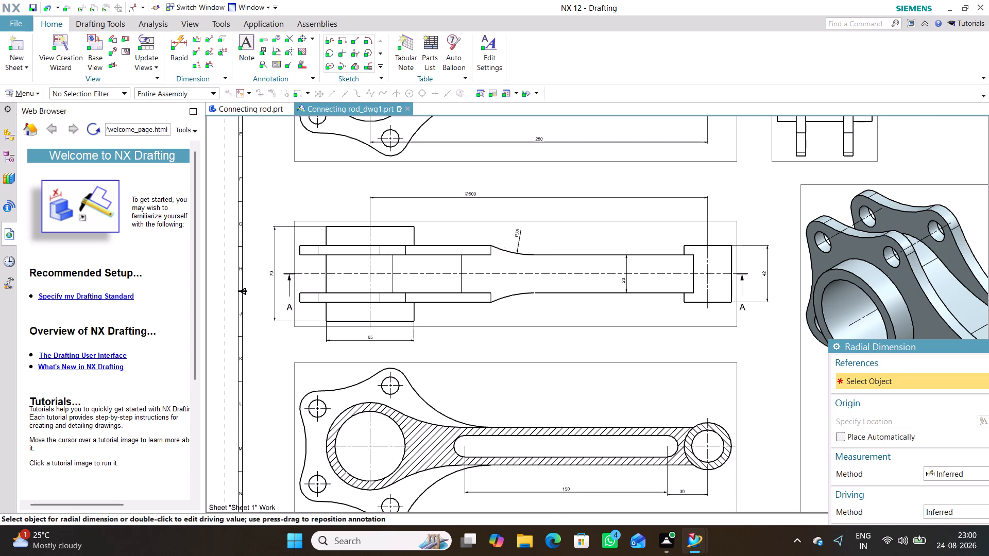
Add a radial dimension to the upper arc blending the big-end flange into the shank in section view A-A, placed above the arc.
scroll(525, 248, "up", 1)
scroll(525, 246, "down", 2)
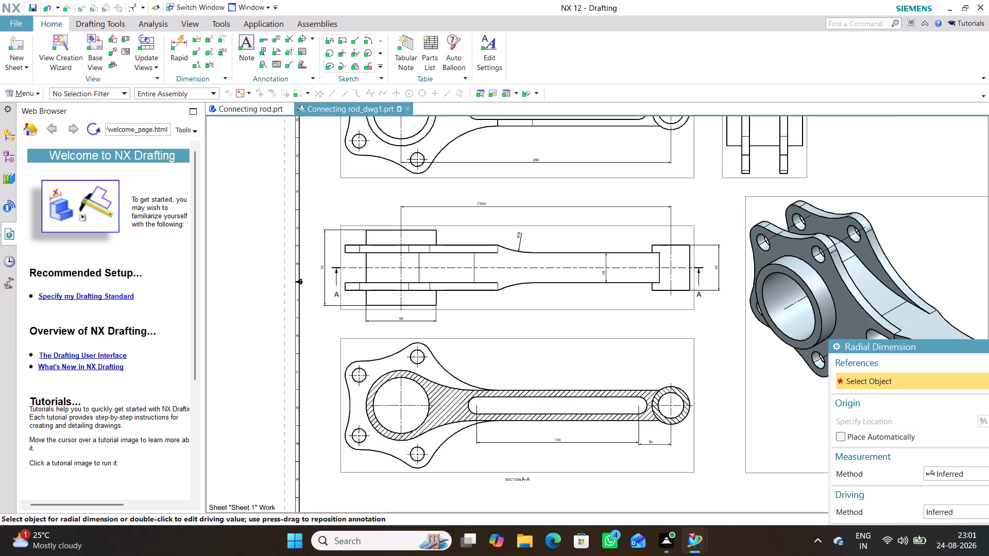
left_click(453, 386)
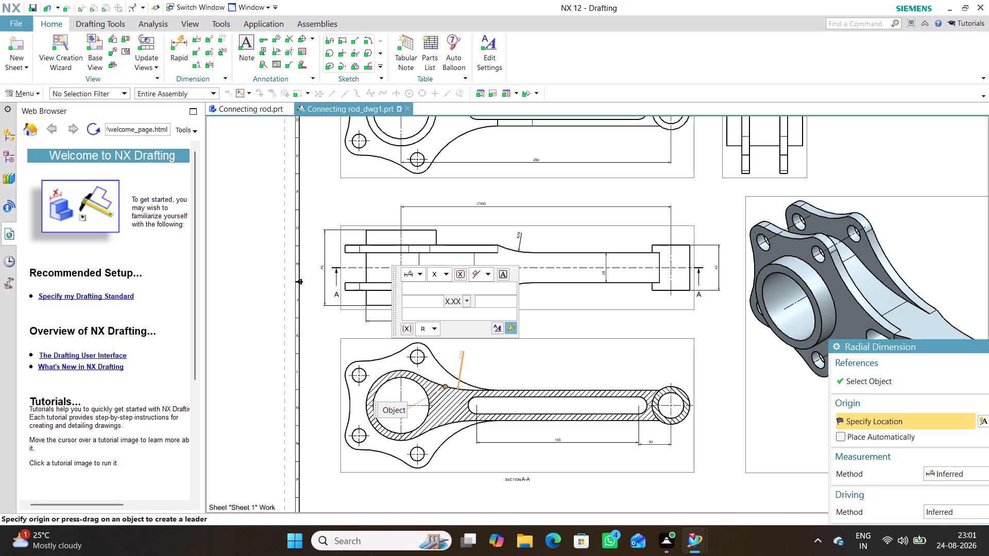
left_click(454, 351)
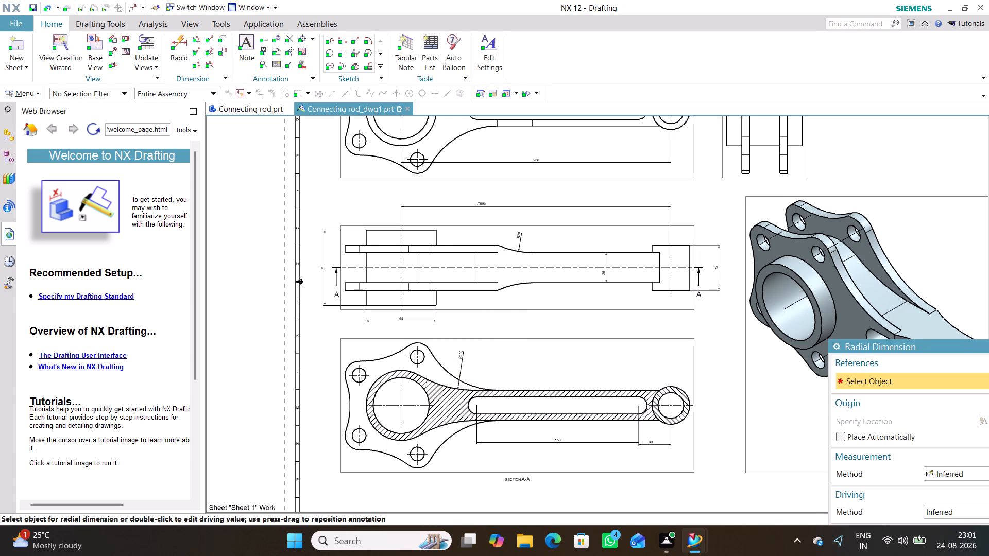
Add a linear dimension for the thickness of one flange plate, the one nearer the isometric view's far side, placing it below the end view.
middle_click_drag(621, 347, 619, 349)
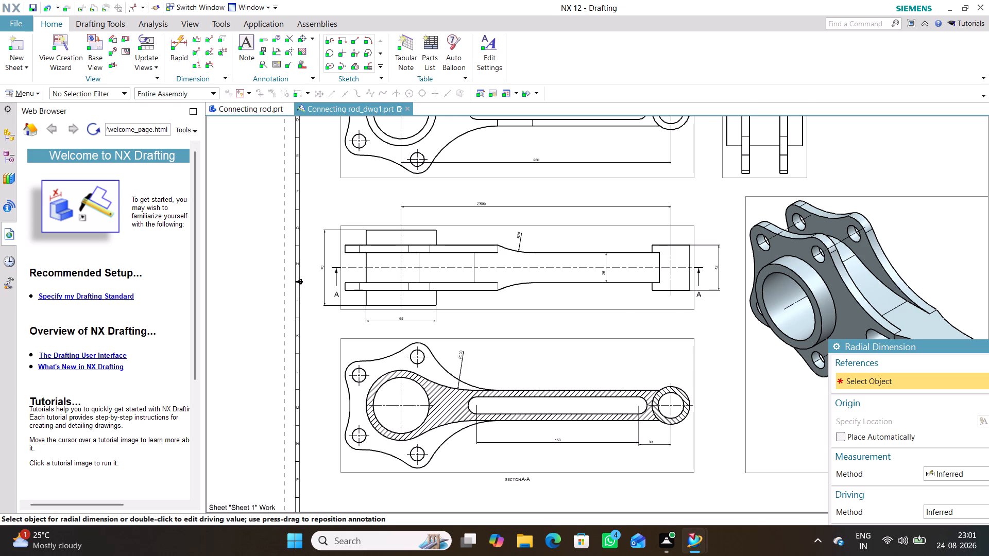
middle_click_drag(619, 349, 488, 433)
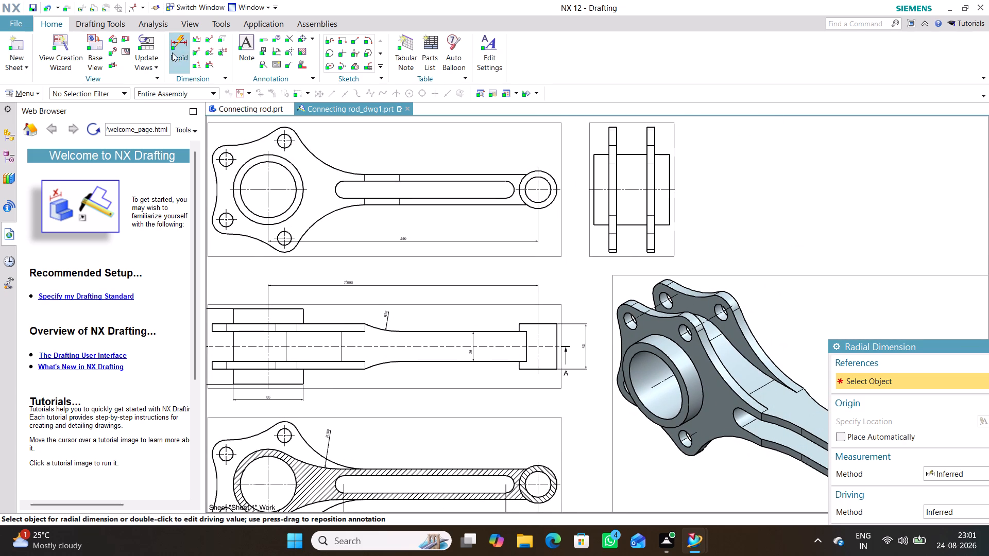
left_click(196, 41)
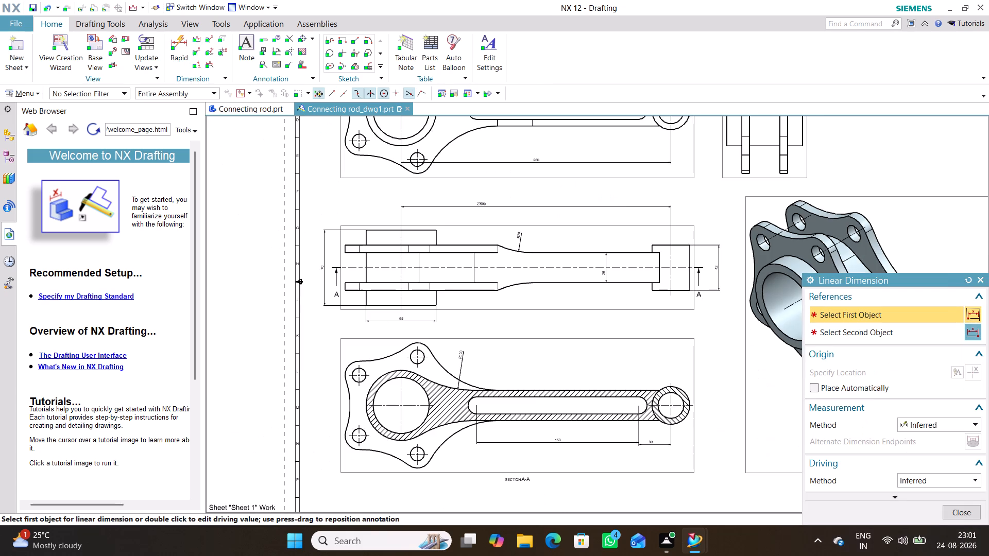
middle_click_drag(799, 186, 693, 245)
middle_click_drag(725, 177, 715, 206)
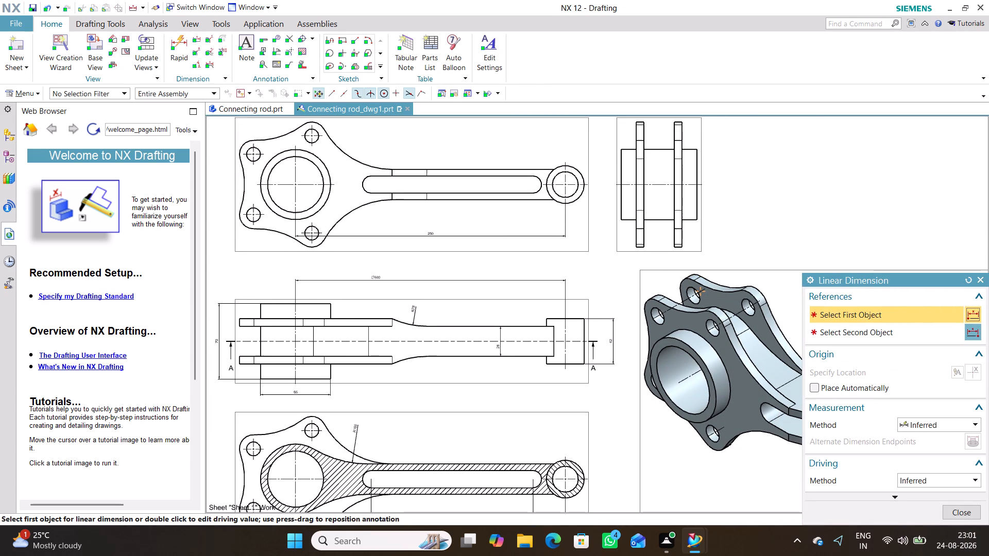
middle_click_drag(715, 206, 715, 208)
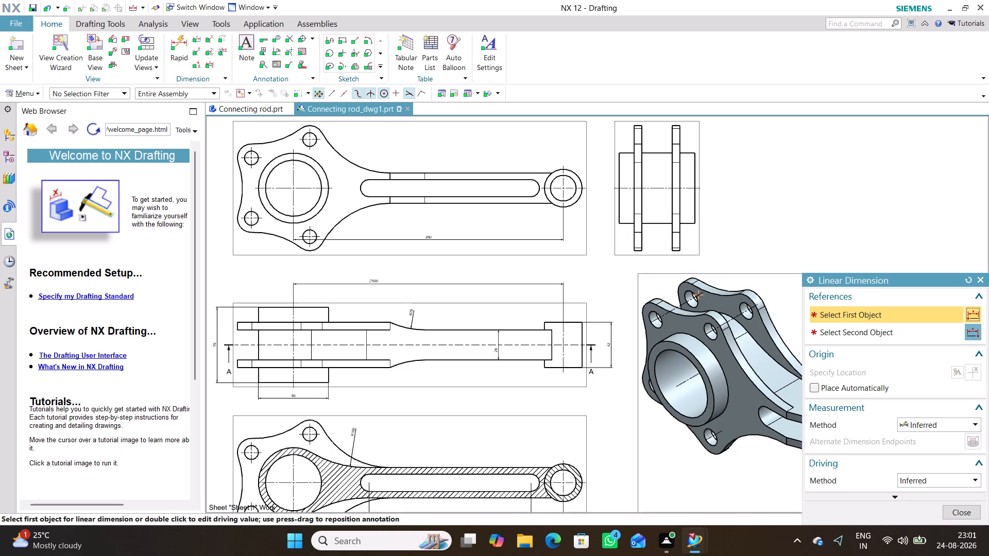
scroll(684, 262, "up", 3)
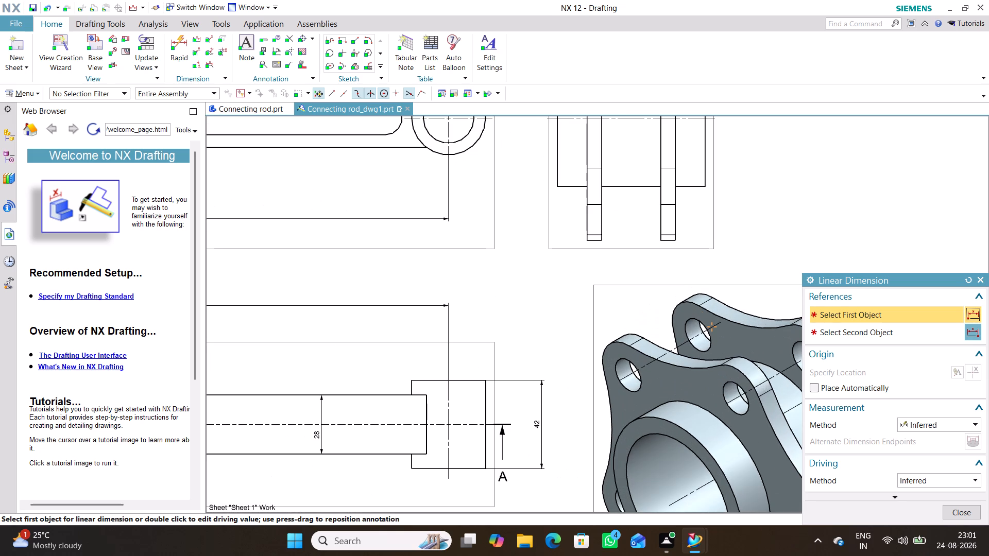
left_click(661, 223)
left_click(676, 217)
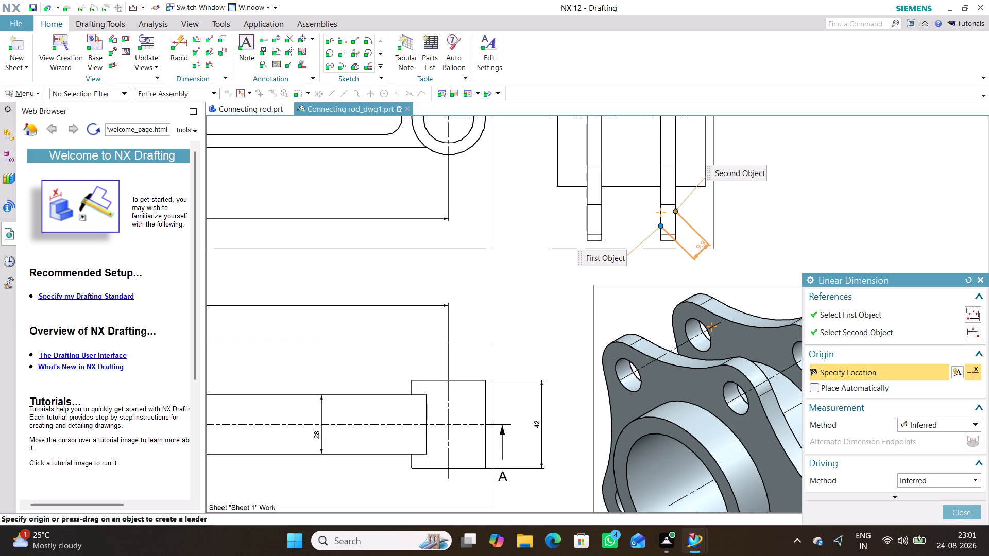
left_click(695, 263)
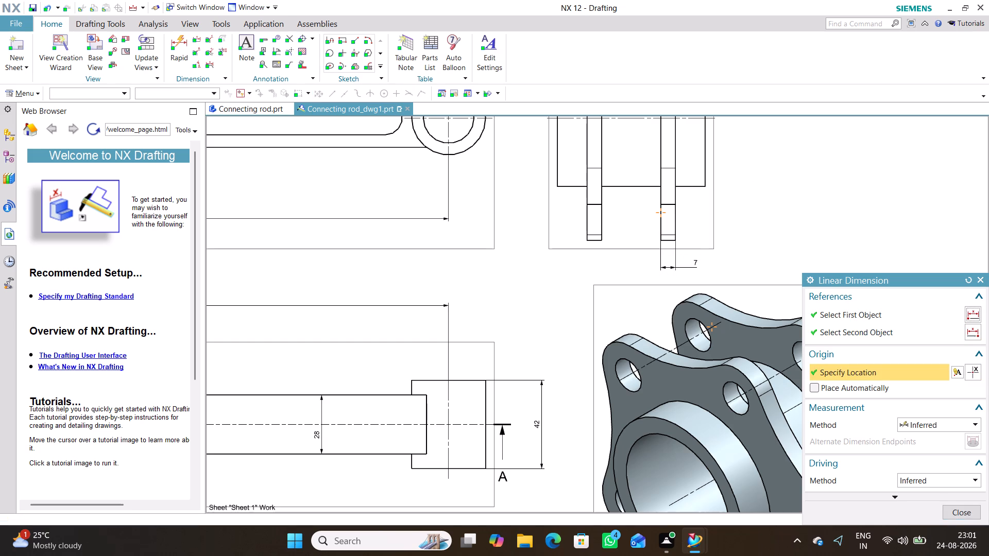
left_click(760, 248)
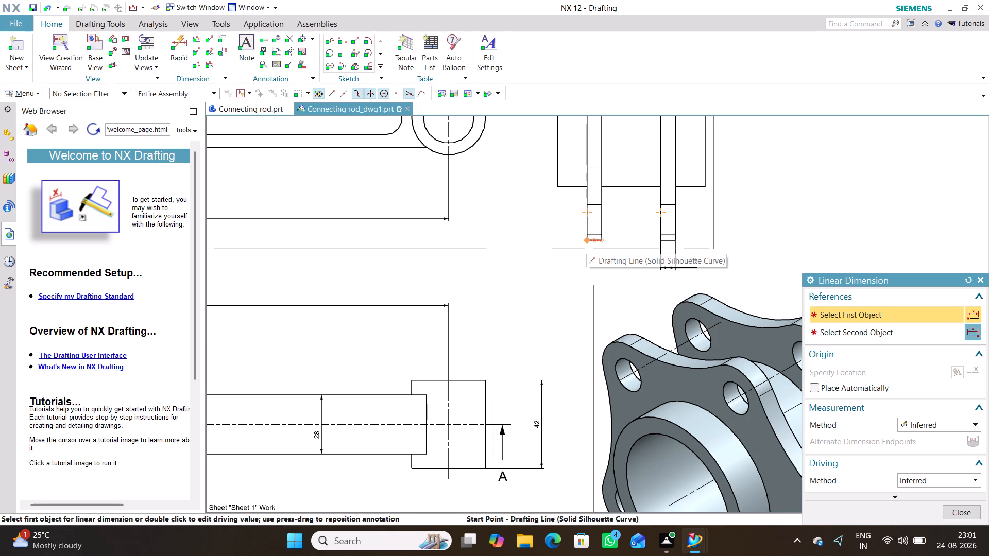
Dimension the overall width across the outer faces of both flange plates in the end view, placed below the plate thickness dimension.
left_click(589, 240)
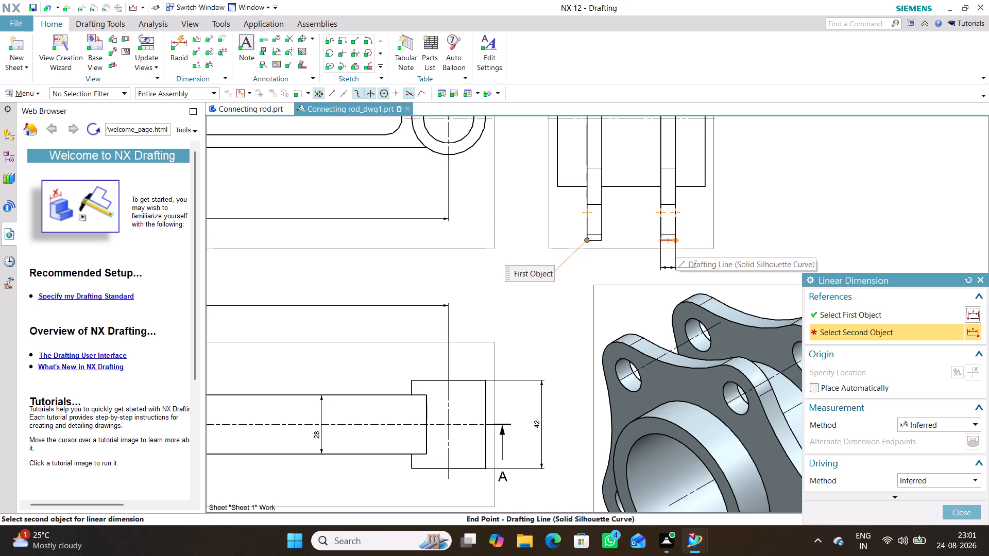
left_click(675, 242)
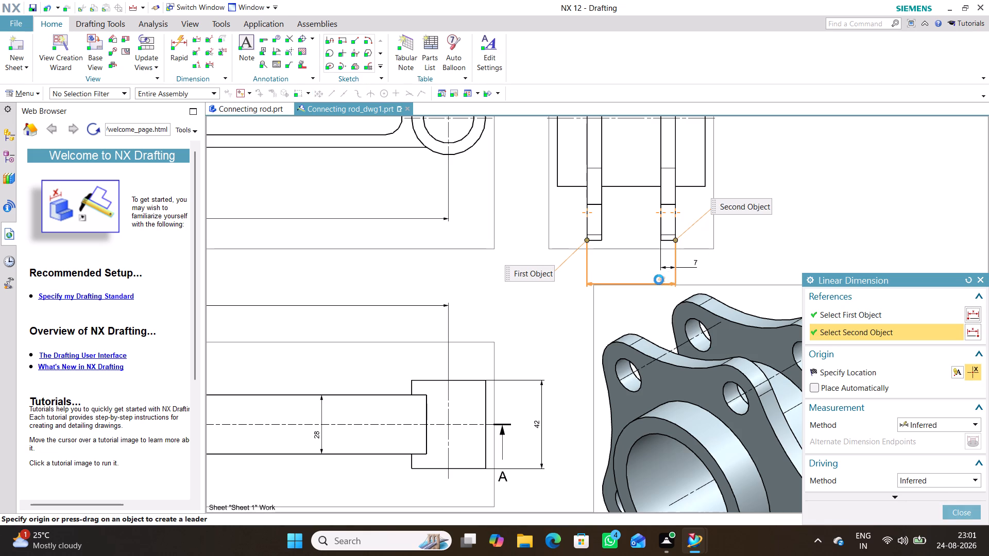
left_click(635, 273)
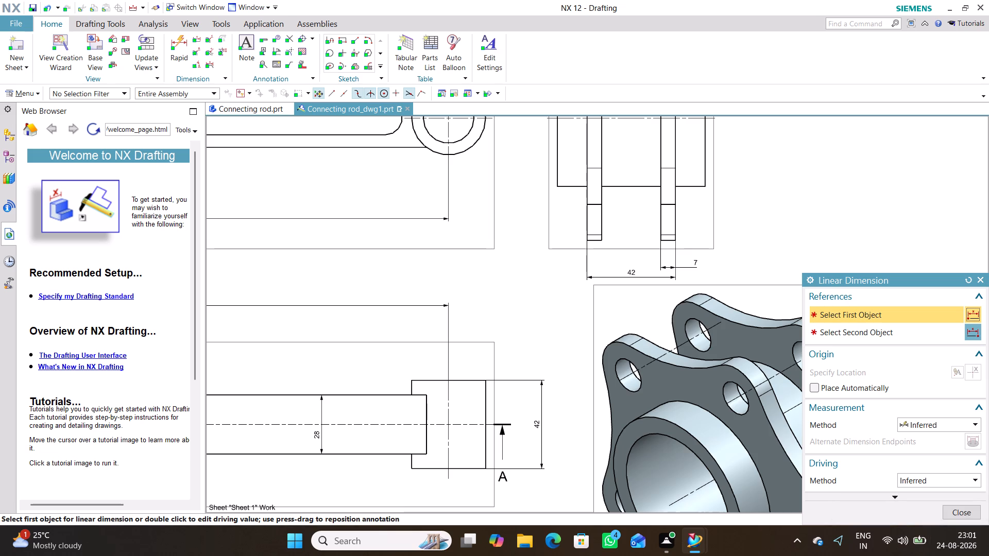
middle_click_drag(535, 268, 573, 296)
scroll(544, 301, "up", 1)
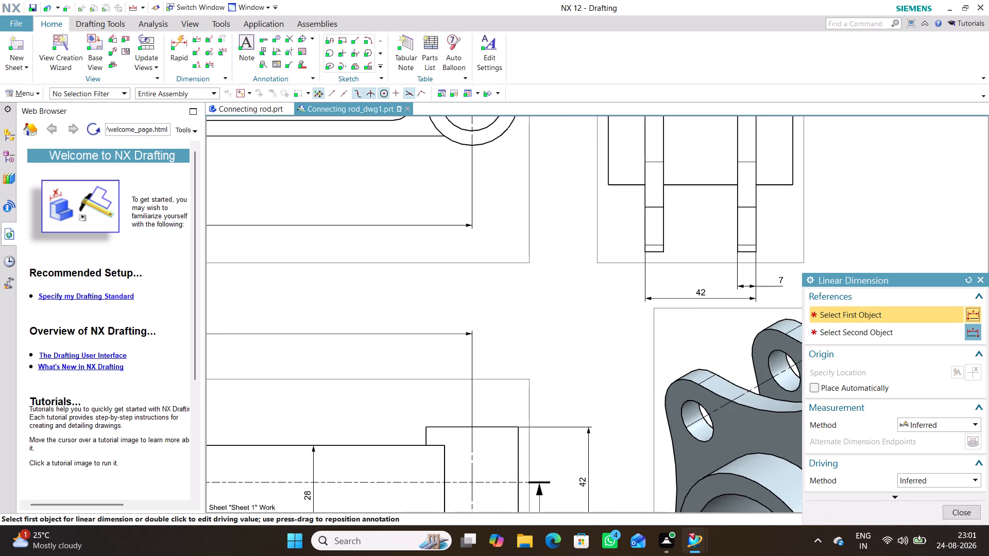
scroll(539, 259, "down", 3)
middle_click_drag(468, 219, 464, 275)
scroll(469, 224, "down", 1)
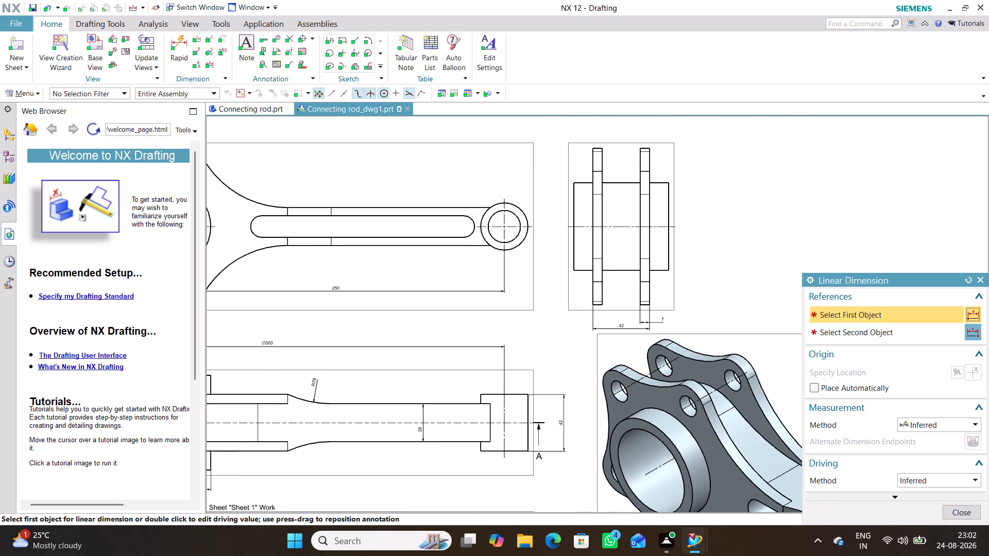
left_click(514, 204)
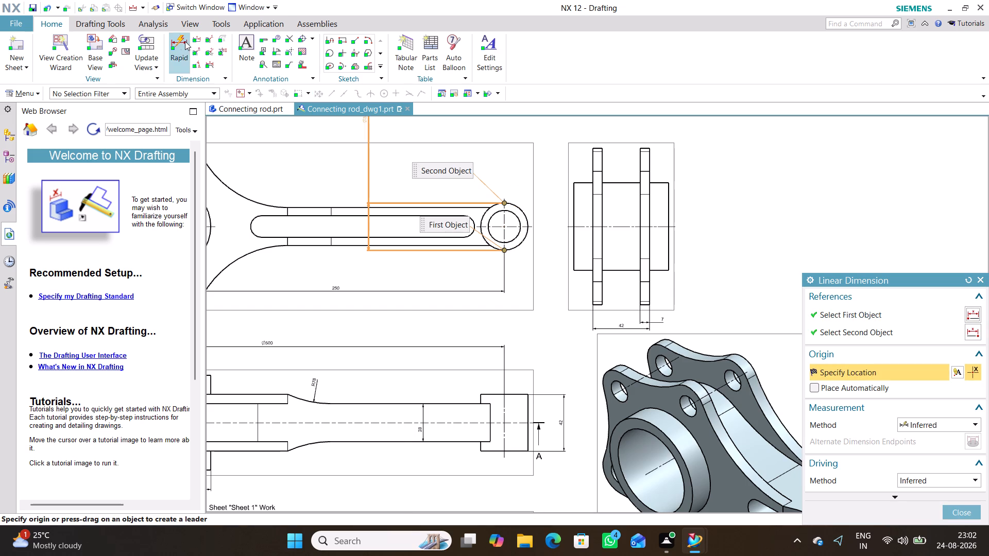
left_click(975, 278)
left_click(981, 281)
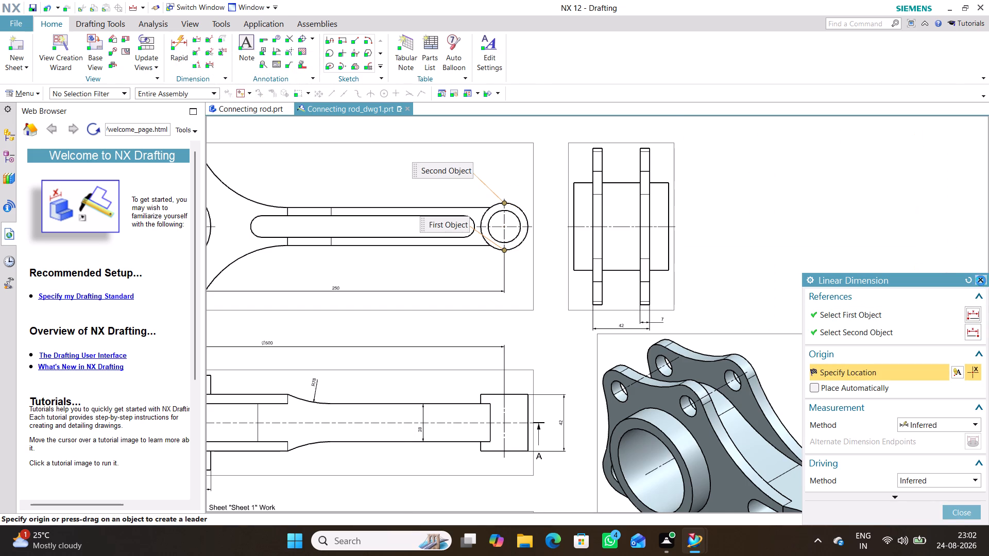
Review the dimensions across the front, middle, section and end views of the connecting rod.
scroll(772, 240, "up", 1)
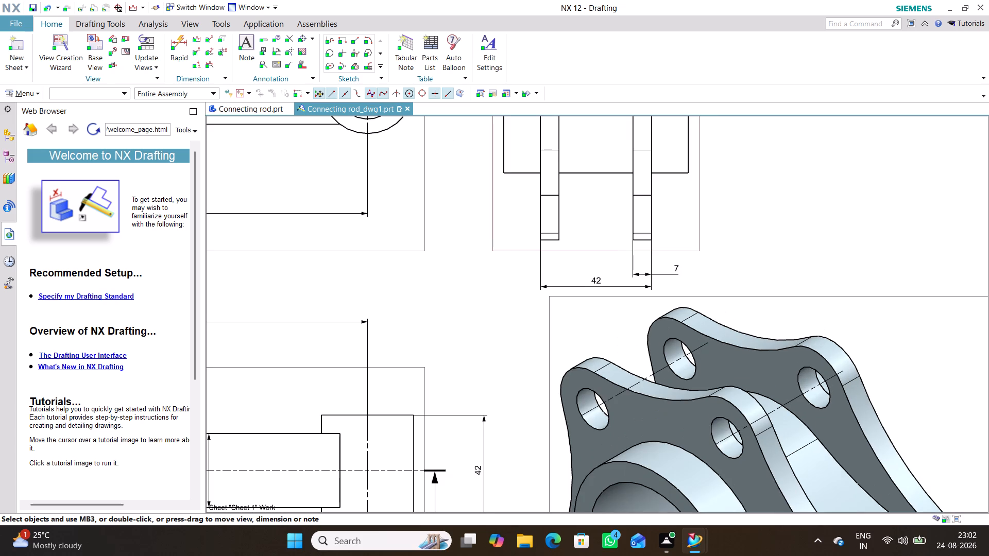
scroll(710, 262, "down", 3)
middle_click_drag(592, 261, 637, 299)
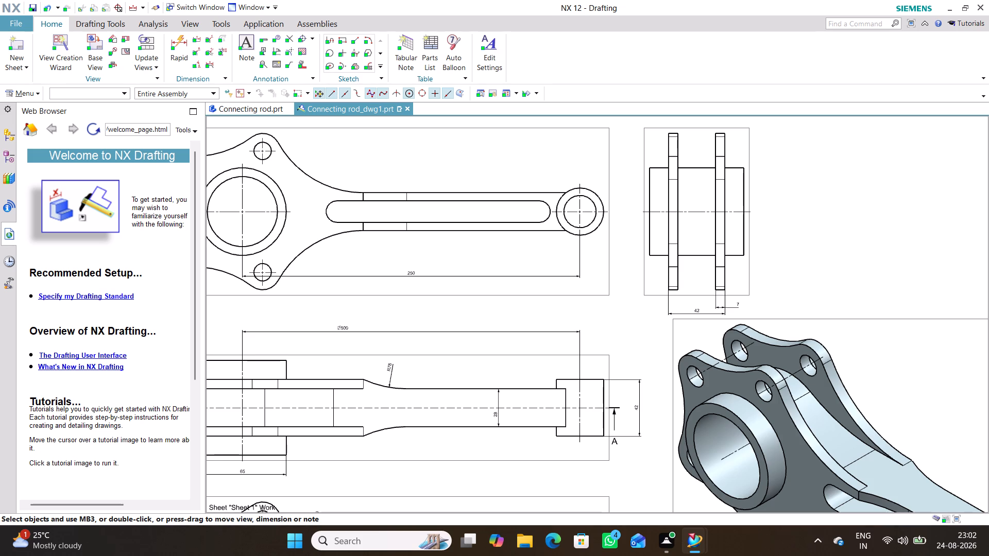
middle_click_drag(621, 479, 620, 428)
right_click_drag(621, 479, 620, 428)
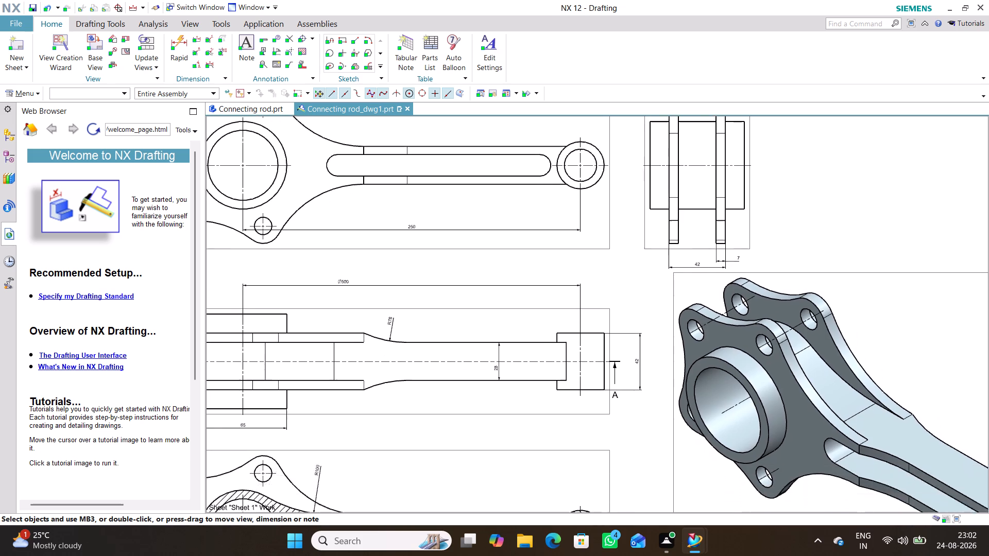
middle_click_drag(620, 428, 623, 332)
right_click_drag(620, 428, 623, 332)
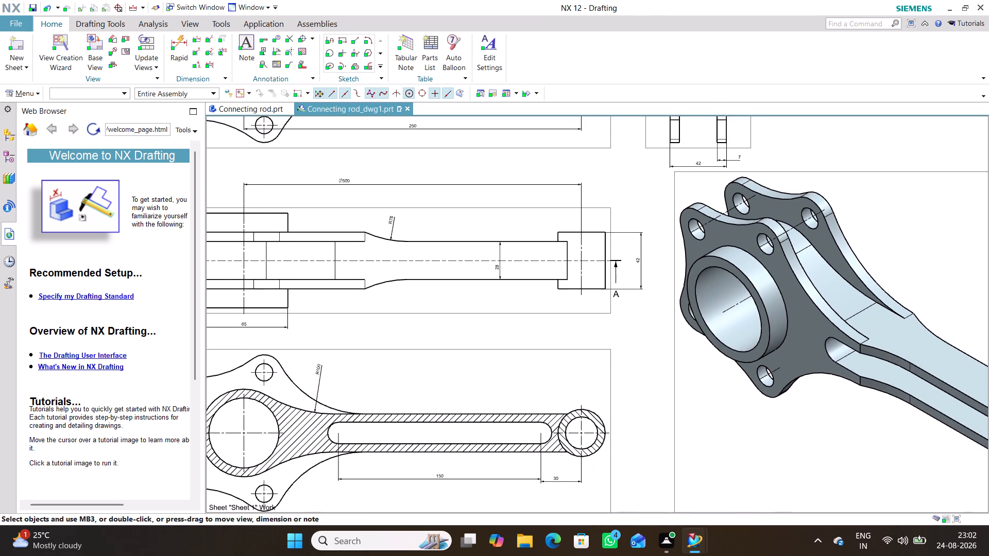
middle_click_drag(623, 332, 619, 535)
right_click_drag(623, 332, 619, 535)
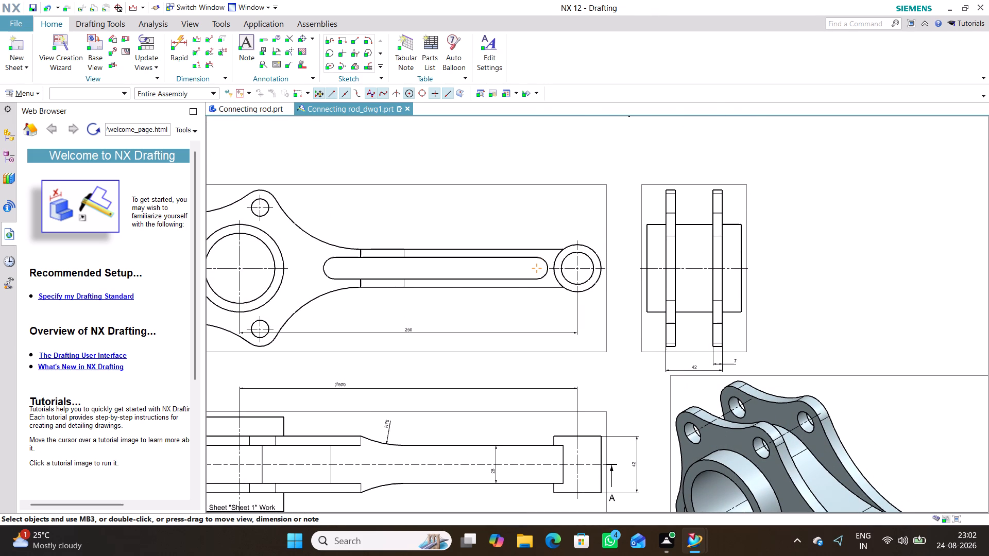
middle_click_drag(590, 343, 656, 347)
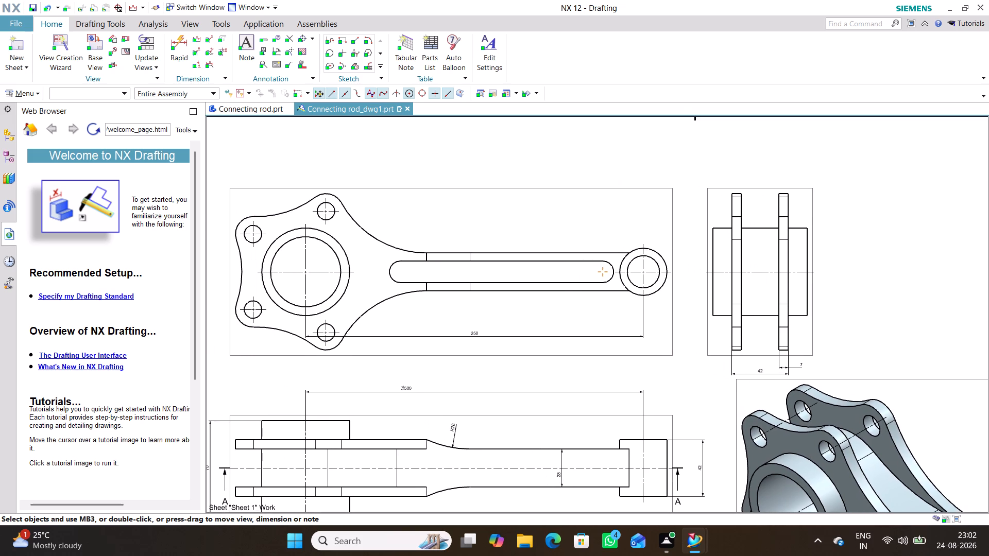
middle_click_drag(654, 346, 680, 343)
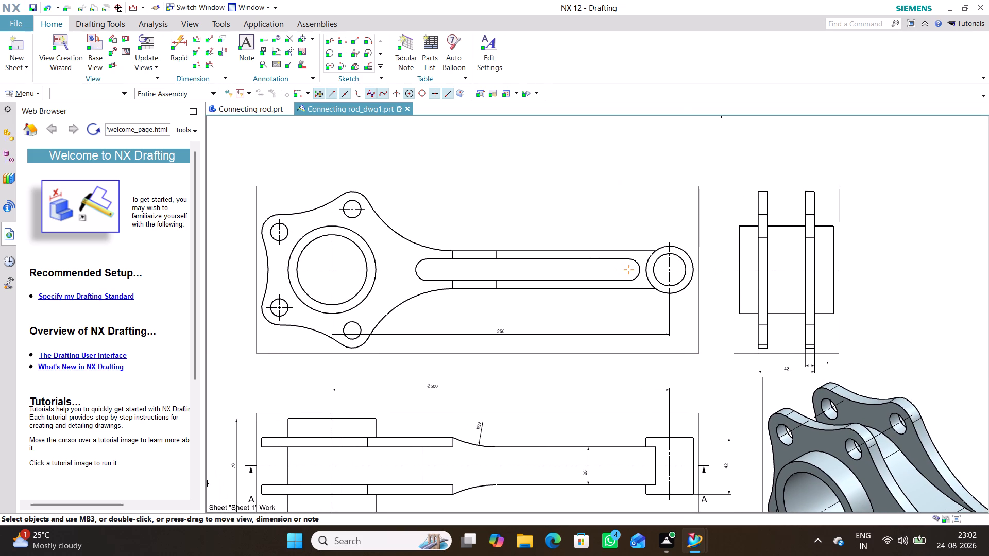
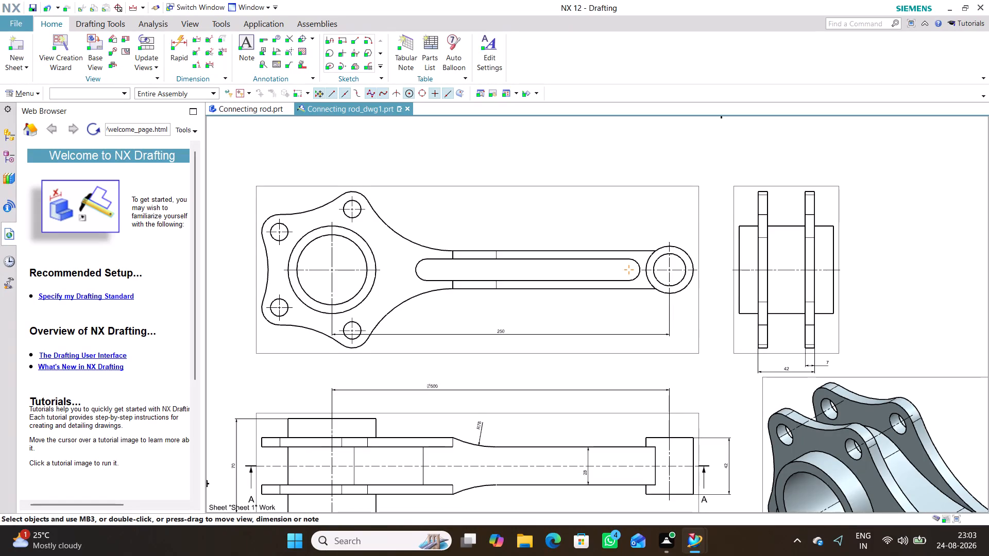
Add a radial dimension to the slot's rounded end nearest the small end in the front view, placed above the shank.
middle_click_drag(706, 397, 706, 397)
middle_click_drag(706, 397, 672, 166)
right_click_drag(705, 388, 672, 166)
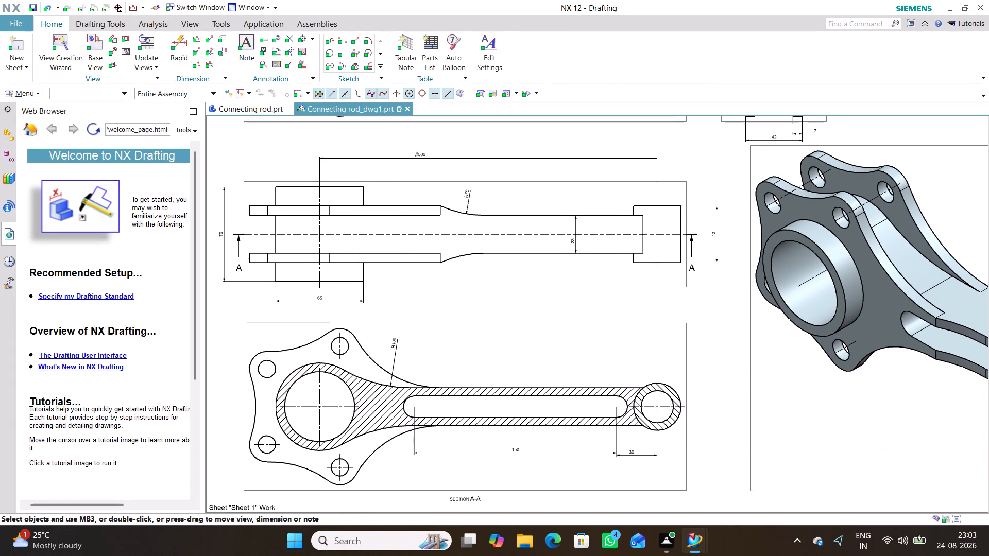
right_click_drag(672, 166, 666, 354)
middle_click_drag(672, 166, 666, 354)
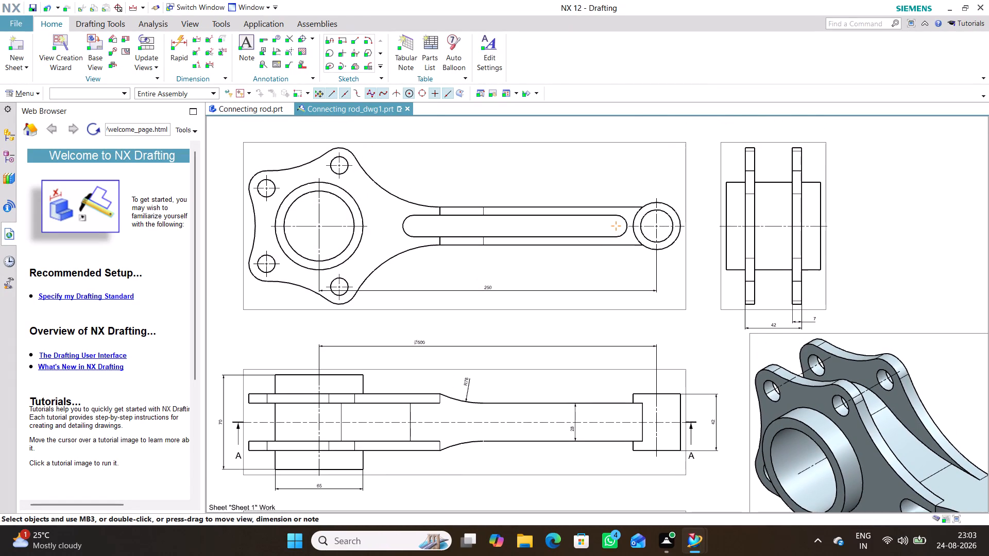
left_click(193, 53)
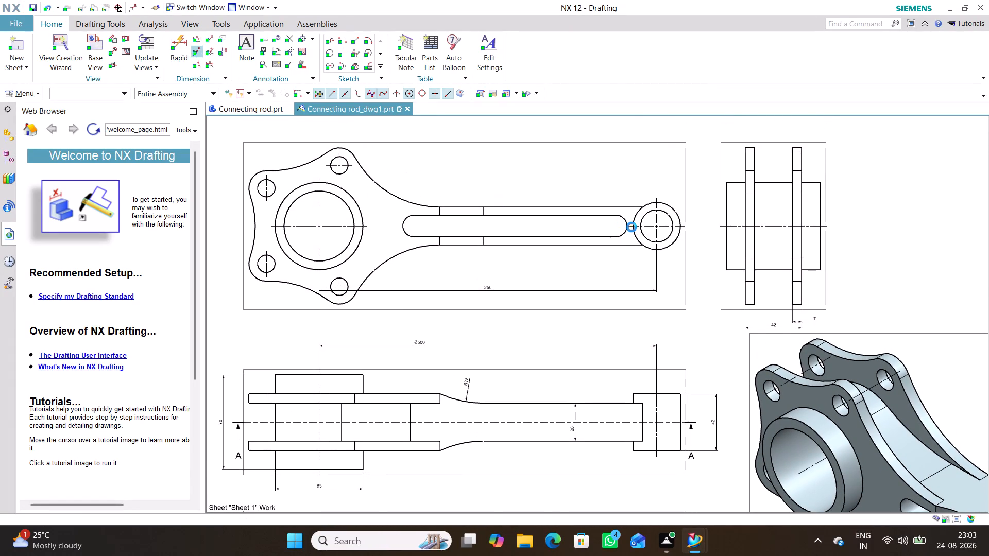
left_click(626, 218)
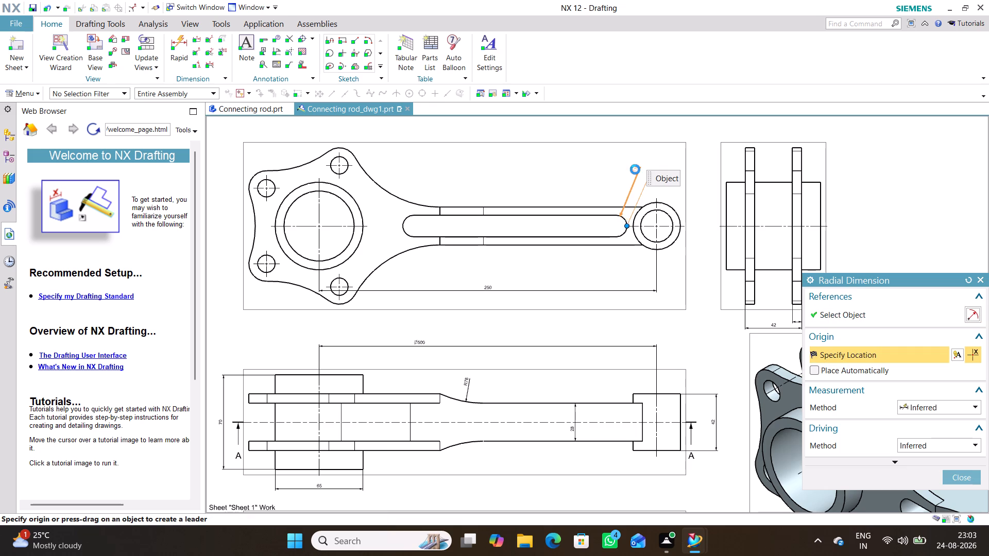
left_click(636, 168)
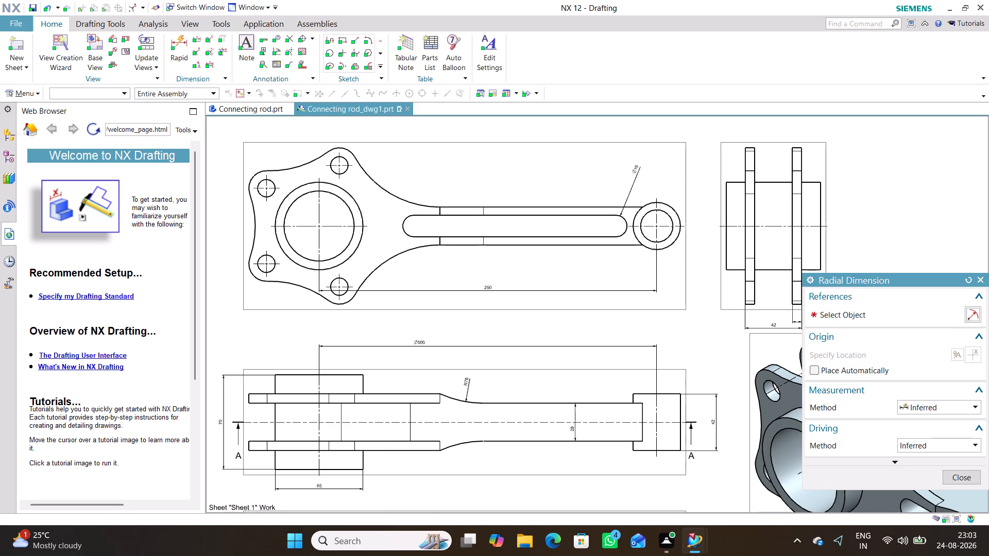
Add diameter dimensions to the small end's outer circle and its bore in the front view, placed outside the boss.
left_click(671, 204)
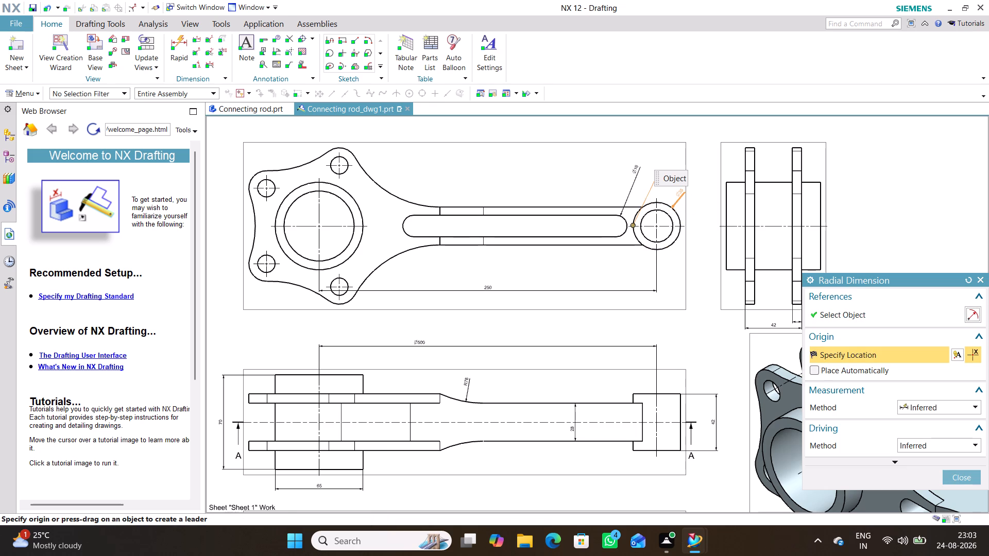
left_click(679, 193)
scroll(688, 253, "down", 2)
scroll(688, 253, "up", 2)
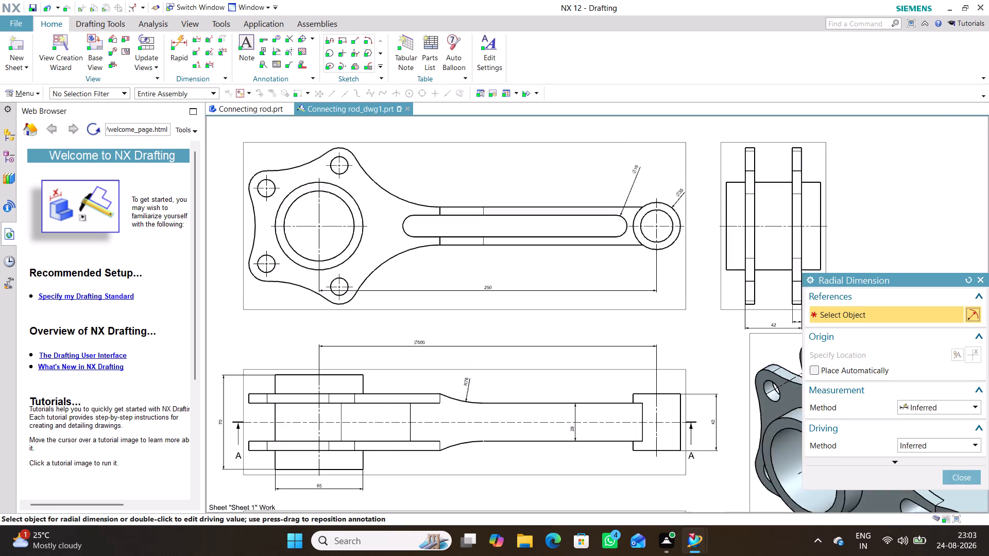
scroll(688, 253, "up", 3)
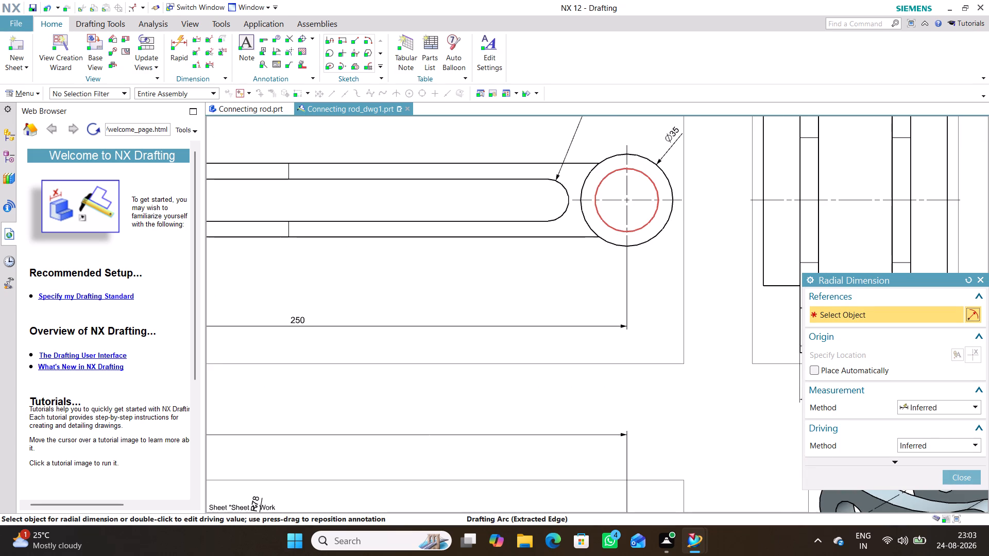
left_click(657, 211)
left_click(706, 169)
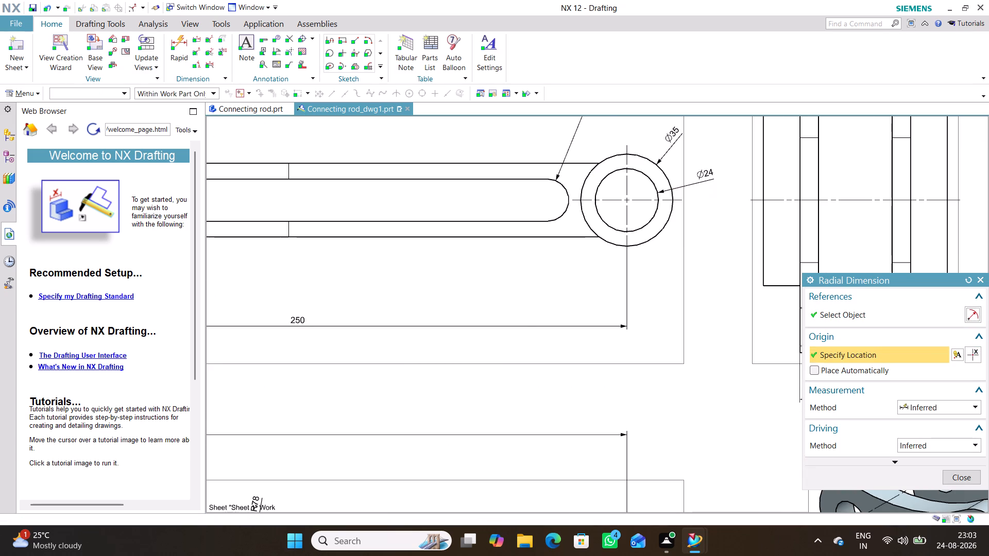
left_click(709, 280)
Add a linear dimension for the slot's width between its two straight edges in the front view, placed inside the slot.
scroll(547, 304, "up", 1)
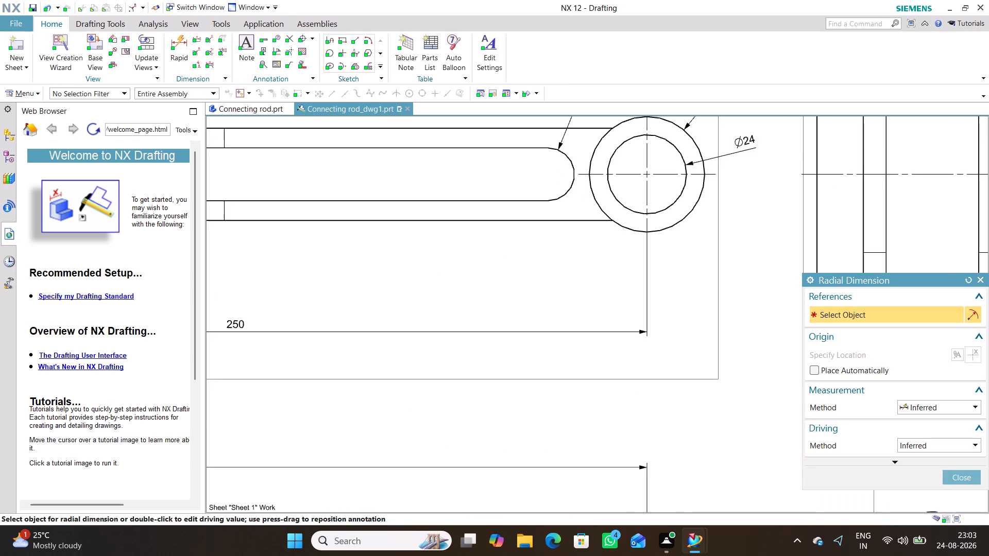
scroll(501, 275, "down", 3)
middle_click_drag(451, 288, 453, 288)
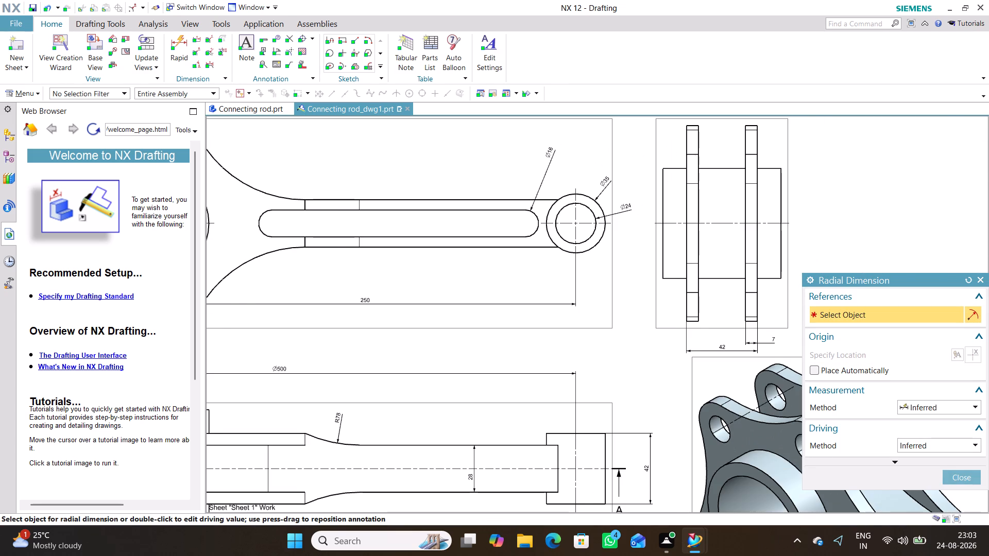
middle_click_drag(453, 288, 603, 305)
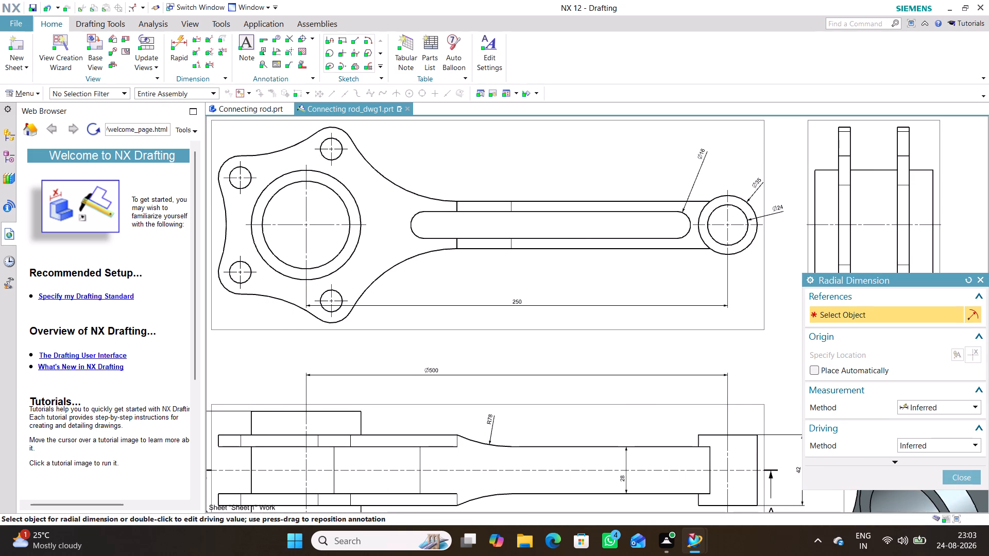
left_click(199, 40)
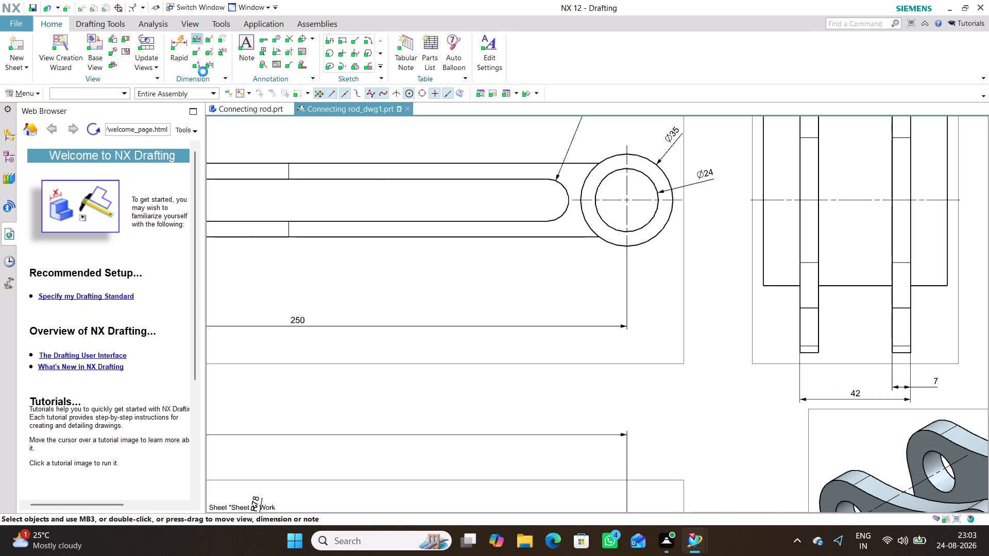
left_click(474, 221)
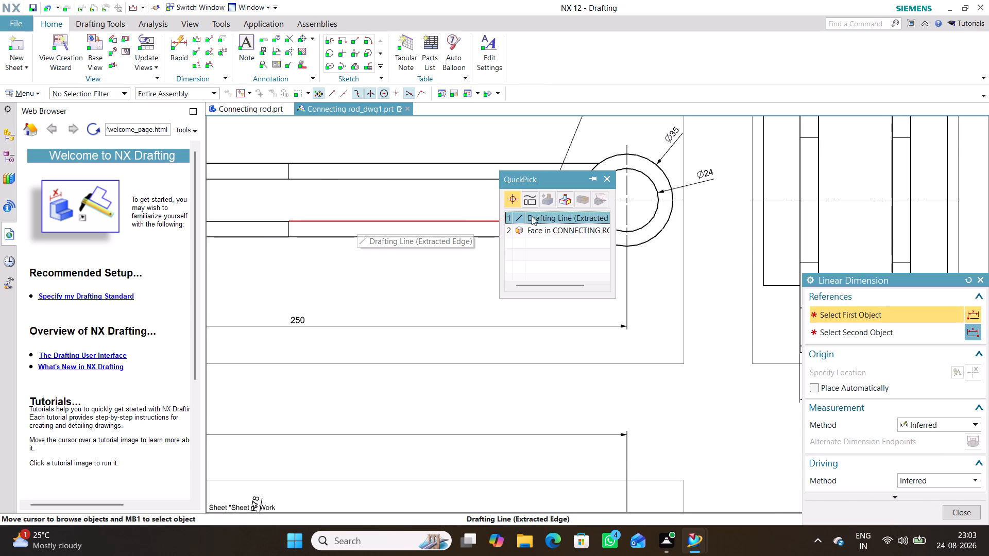
left_click(533, 218)
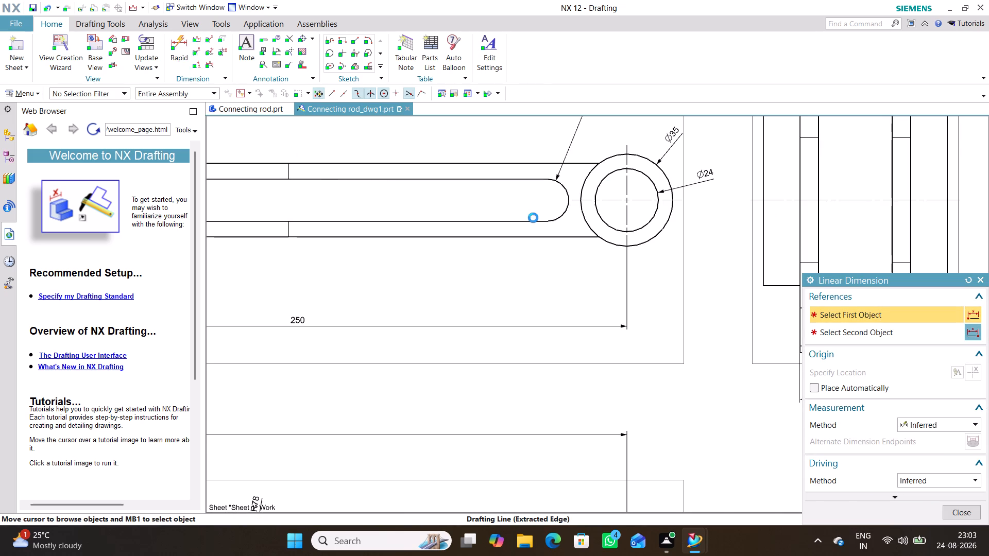
left_click(455, 178)
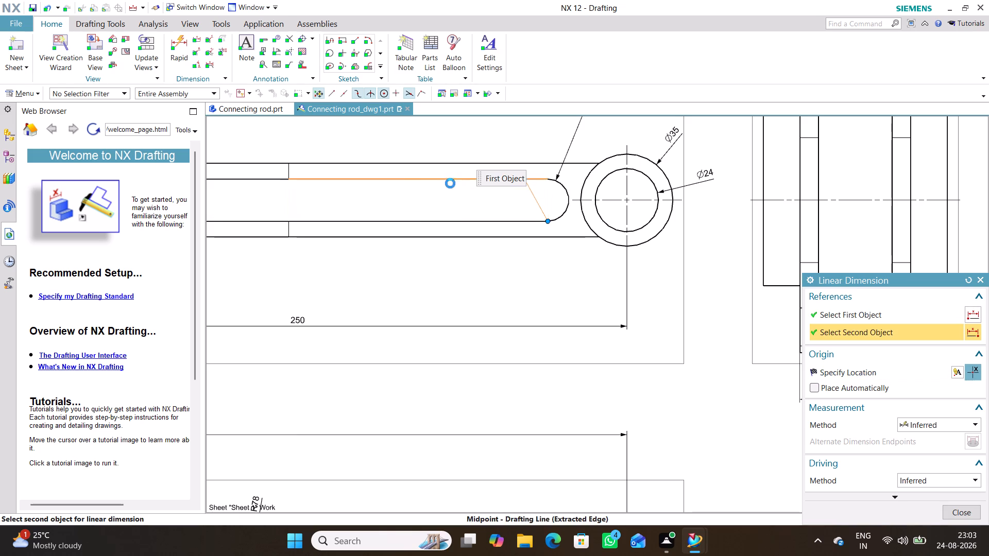
left_click(447, 196)
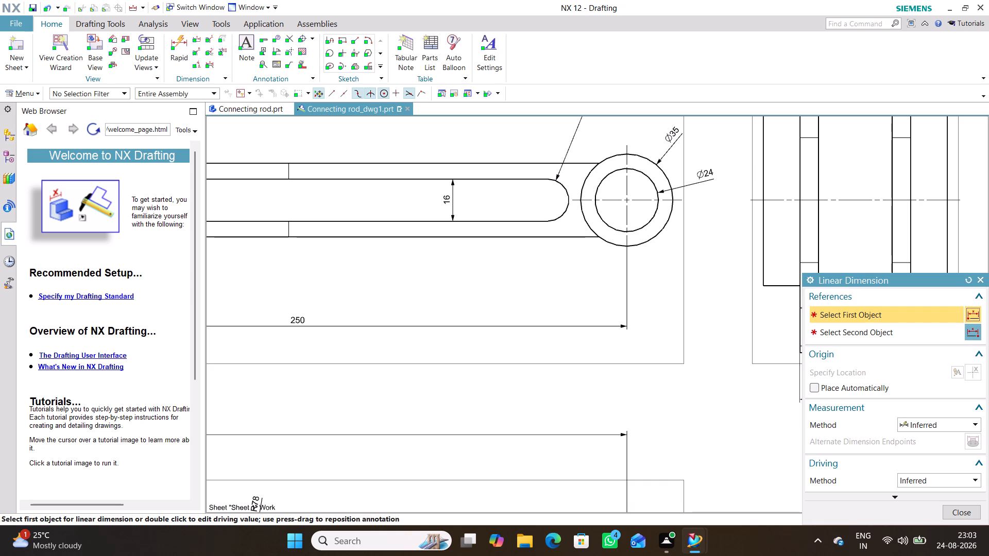
Add a radial dimension to the upper arc blending the big-end flange into the shank in the front view, placed above the arc.
middle_click_drag(468, 285, 509, 294)
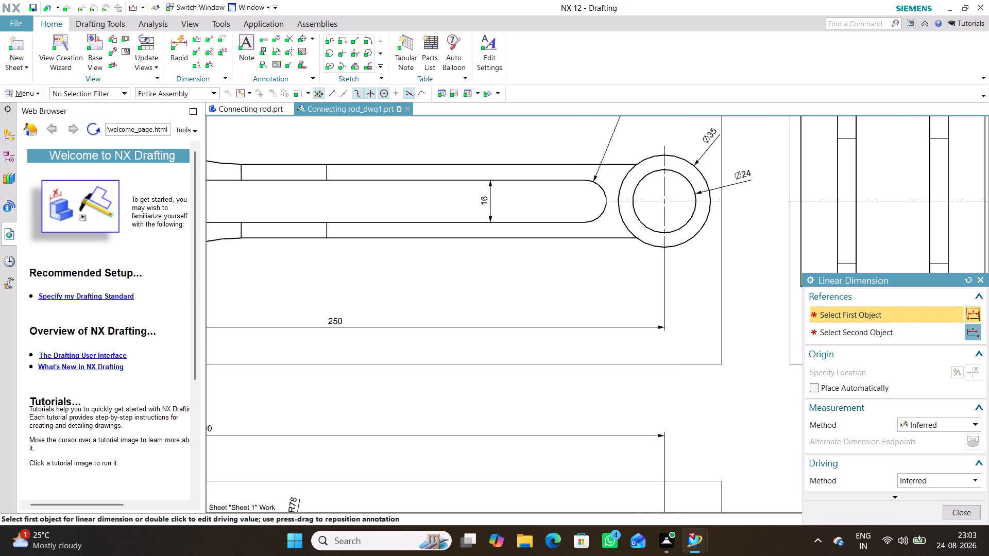
middle_click_drag(509, 294, 553, 304)
middle_click_drag(454, 280, 548, 289)
middle_click_drag(413, 292, 415, 292)
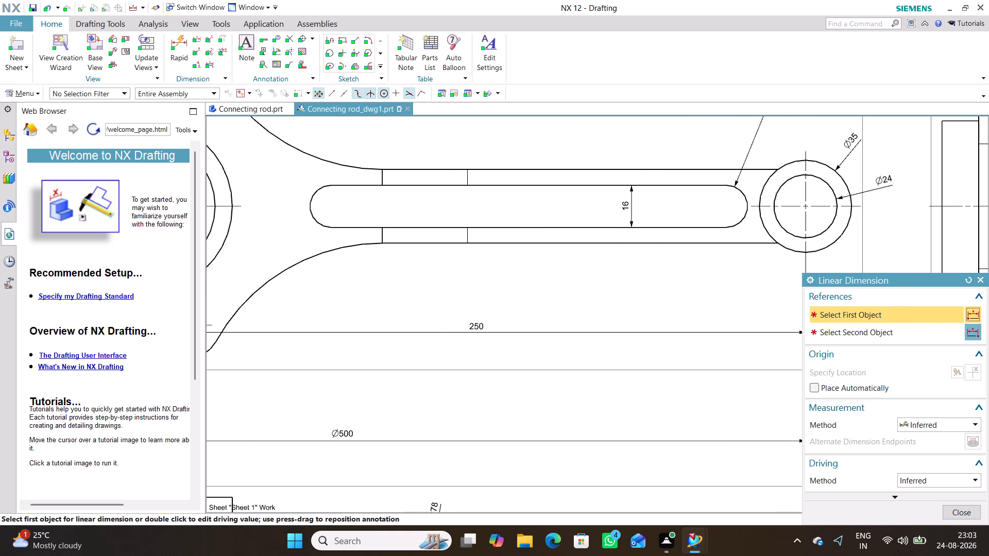
middle_click_drag(415, 292, 514, 300)
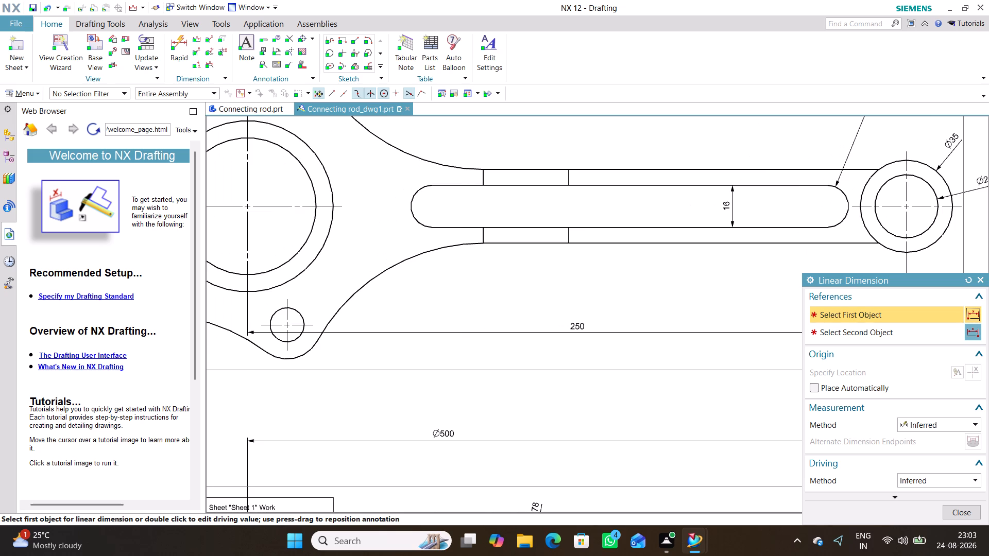
scroll(505, 296, "up", 1)
scroll(461, 293, "down", 3)
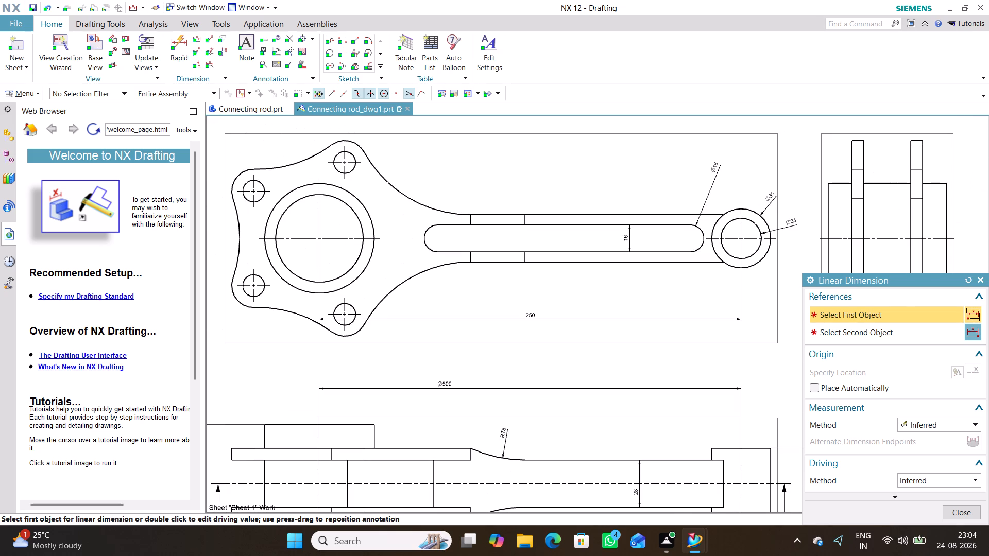
left_click(403, 190)
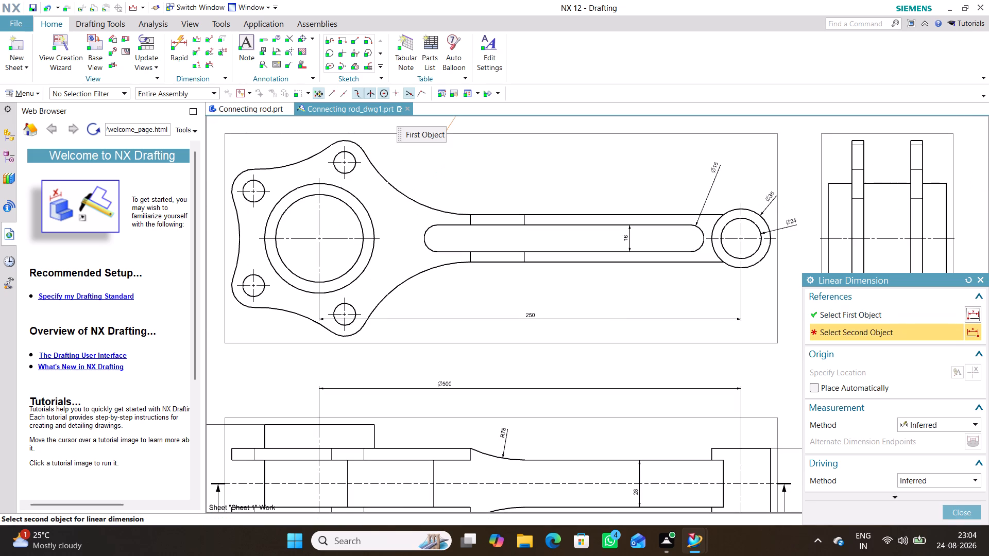
left_click(196, 49)
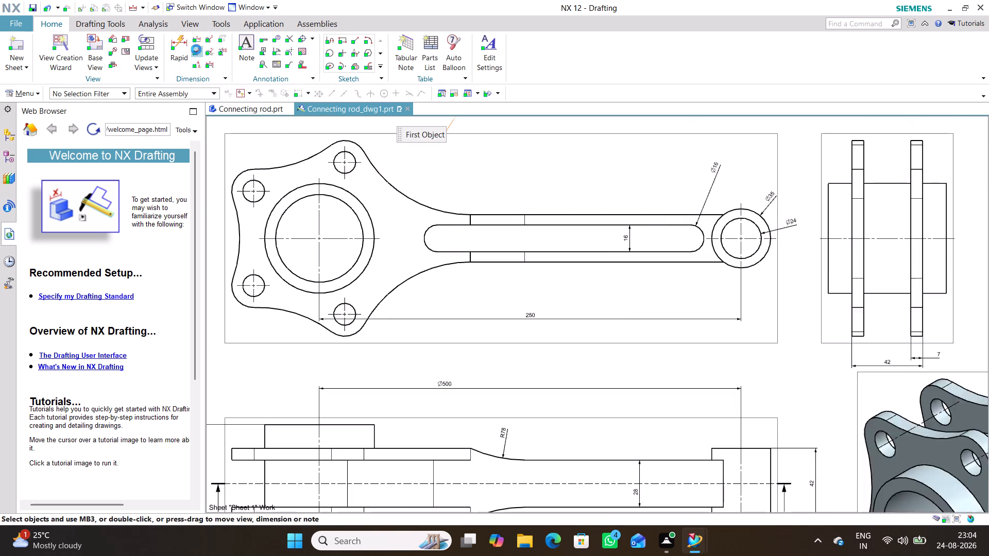
middle_click_drag(408, 300, 533, 325)
scroll(445, 295, "up", 2)
scroll(431, 286, "down", 4)
middle_click_drag(394, 287, 455, 313)
scroll(394, 287, "down", 1)
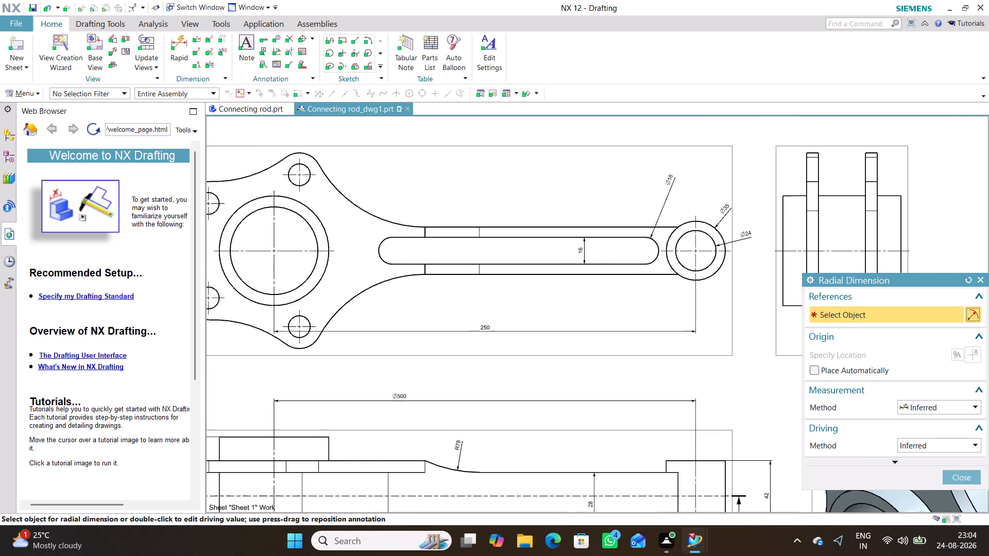
middle_click_drag(455, 313, 471, 325)
left_click(380, 222)
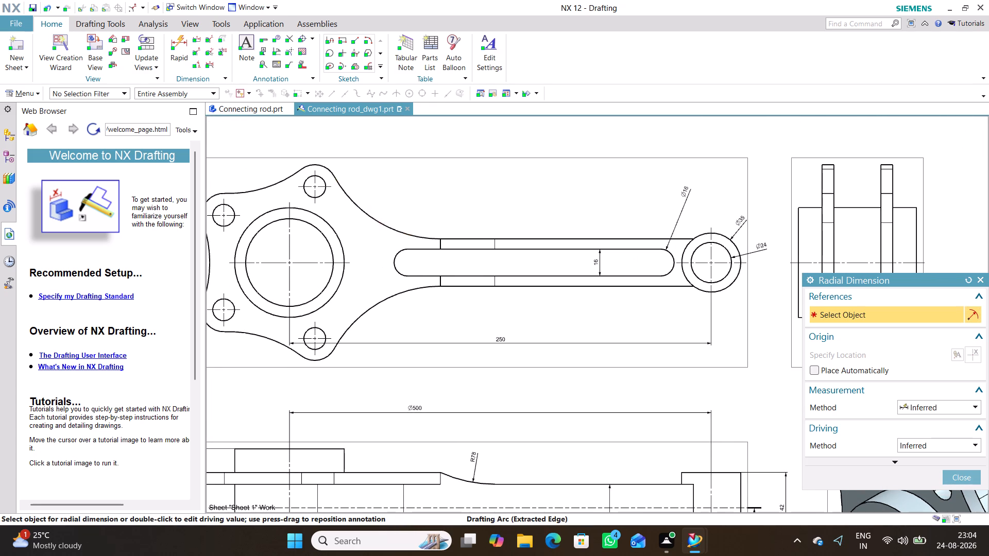
left_click(413, 181)
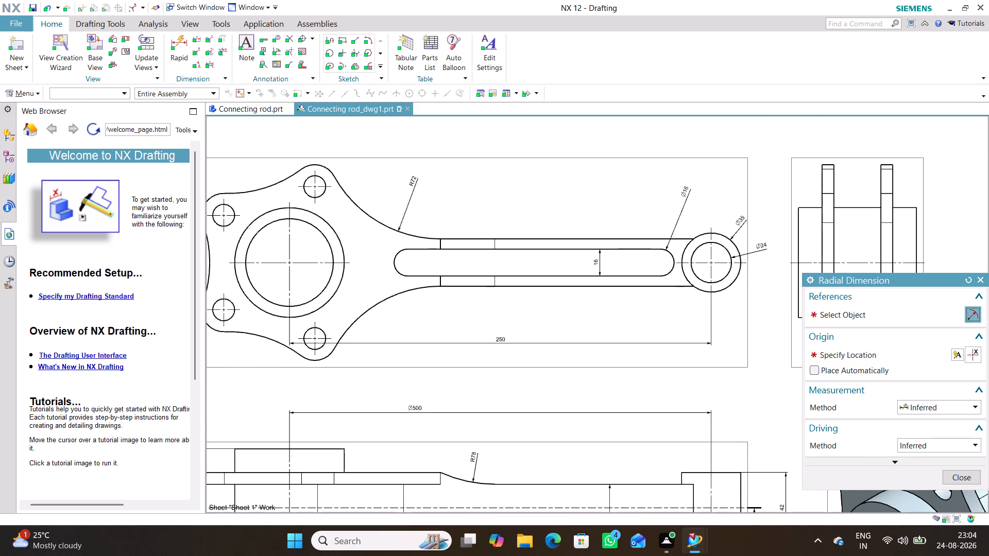
Add a radial dimension to the rounded tip of the upper flange lobe nearest the shank in the front view, placed above the view.
middle_click_drag(383, 188, 455, 225)
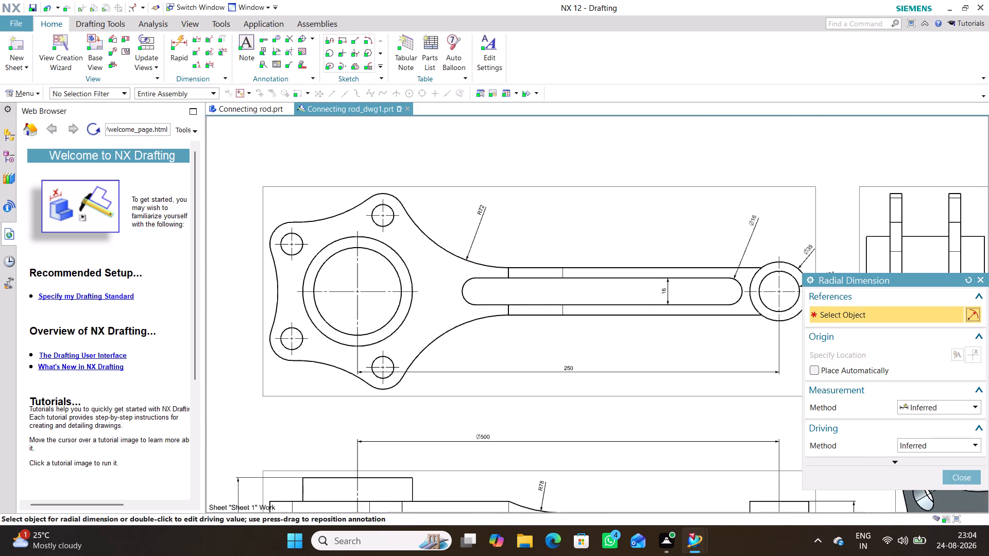
middle_click_drag(455, 225, 456, 225)
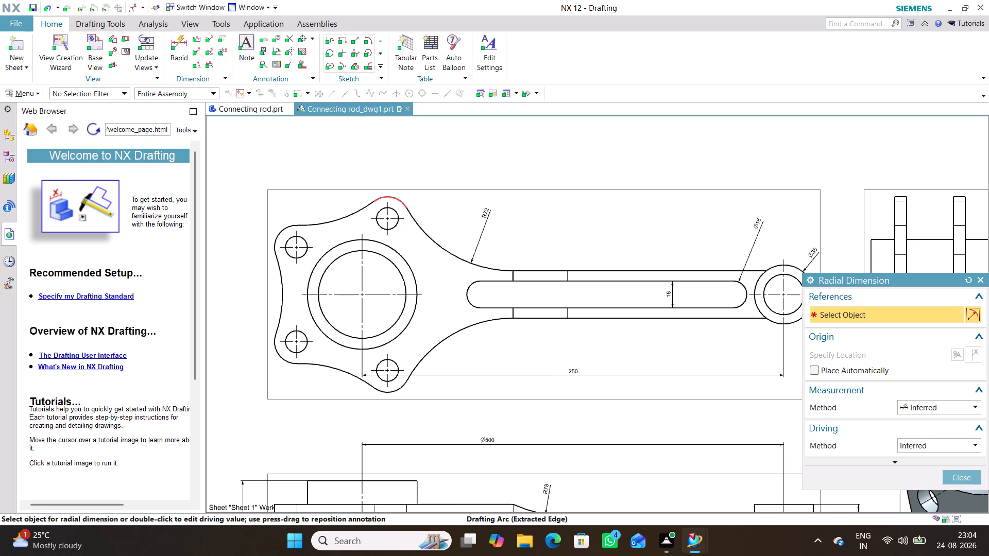
left_click(400, 200)
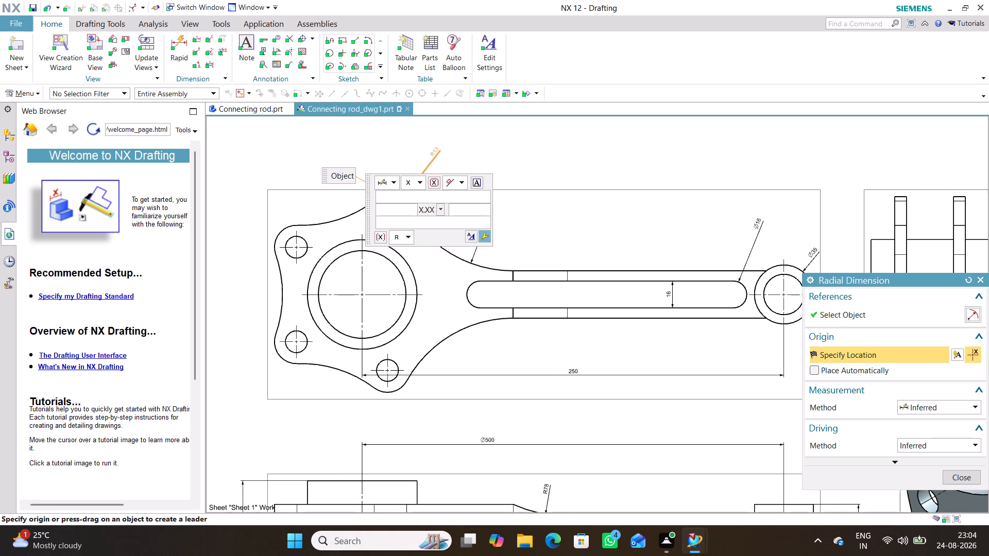
left_click(428, 158)
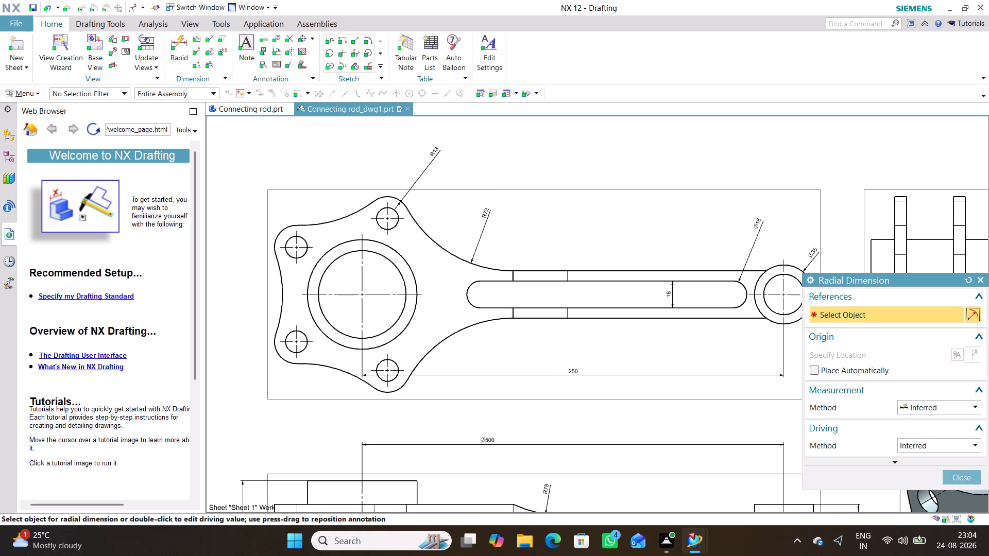
Add a diameter dimension to the upper flange hole farthest from the shank in the front view, placed above the flange.
left_click(303, 237)
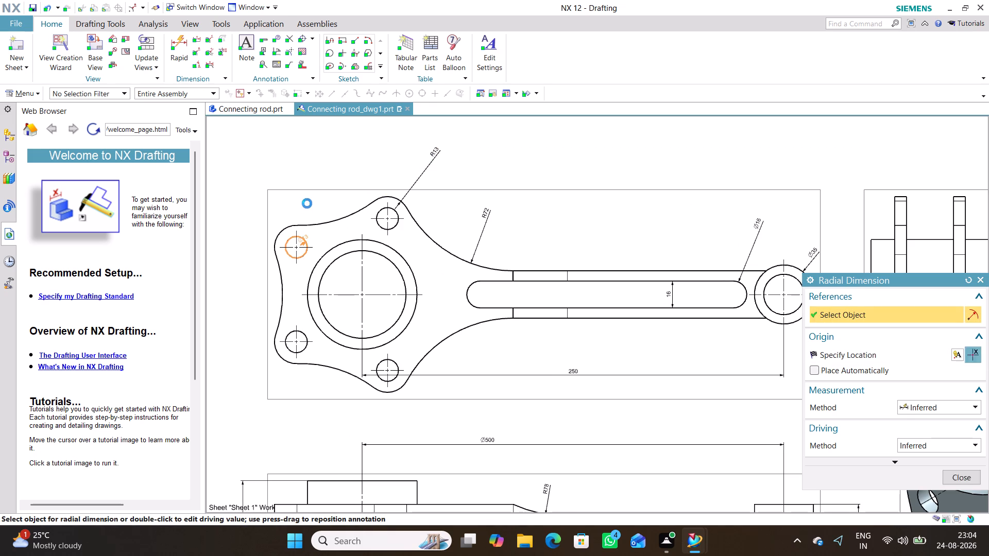
left_click(299, 169)
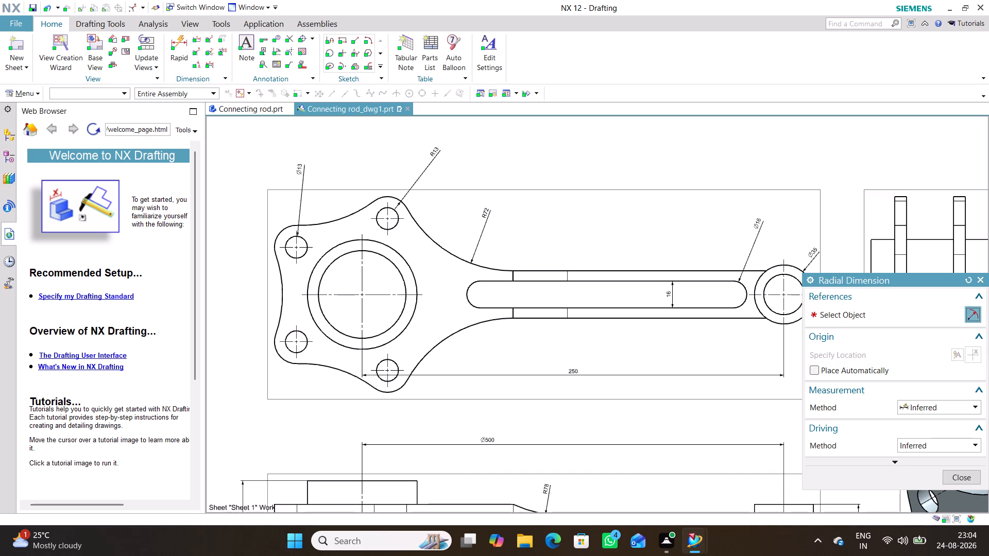
left_click(547, 177)
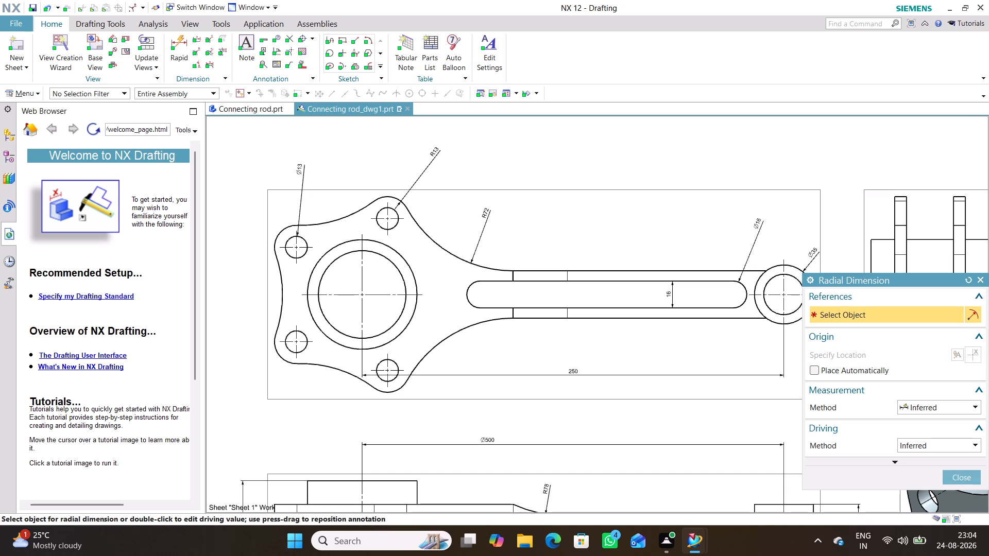
Add diameter dimensions to the big-end boss's outer circle, placed above it, and to its inner bore, placed below it, in the front view.
left_click(406, 258)
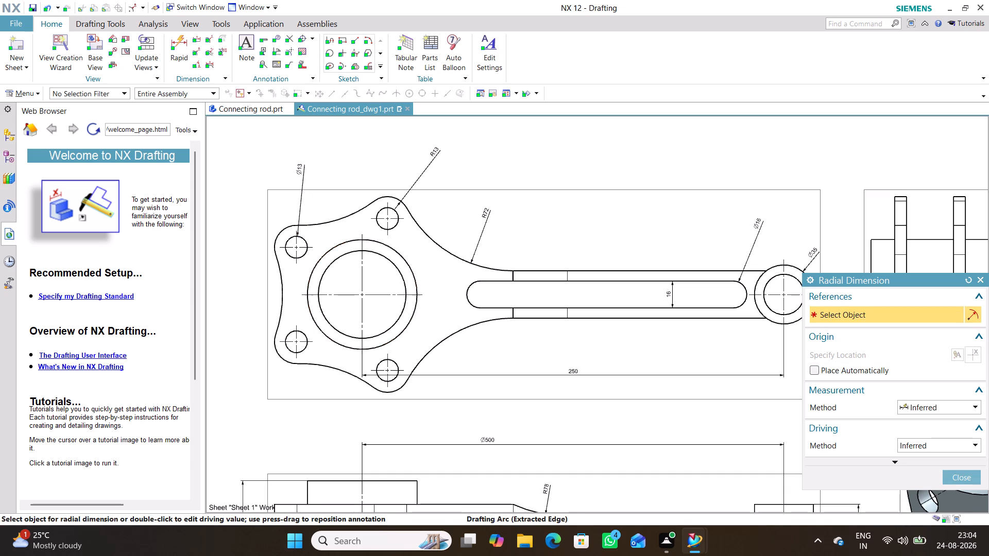
left_click(447, 210)
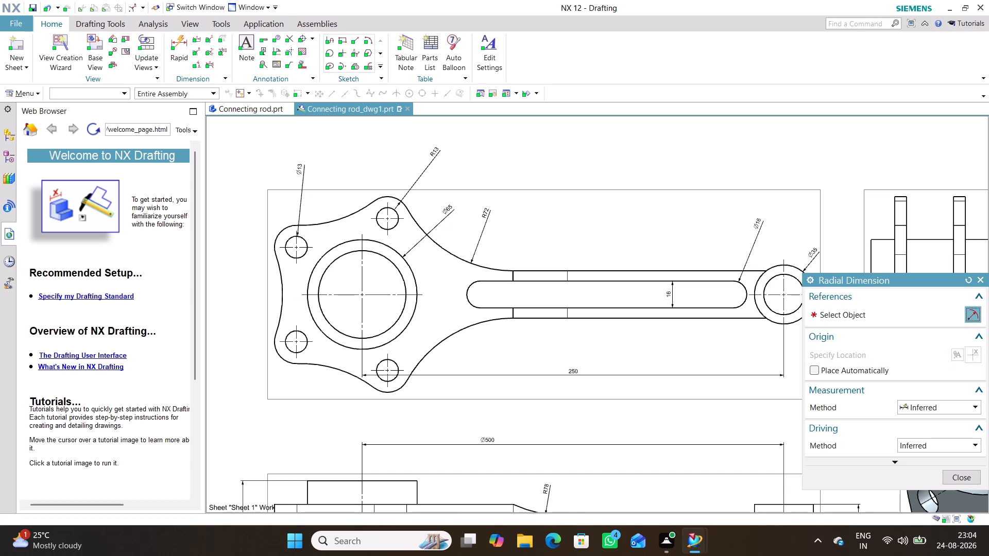
left_click(399, 269)
left_click(478, 345)
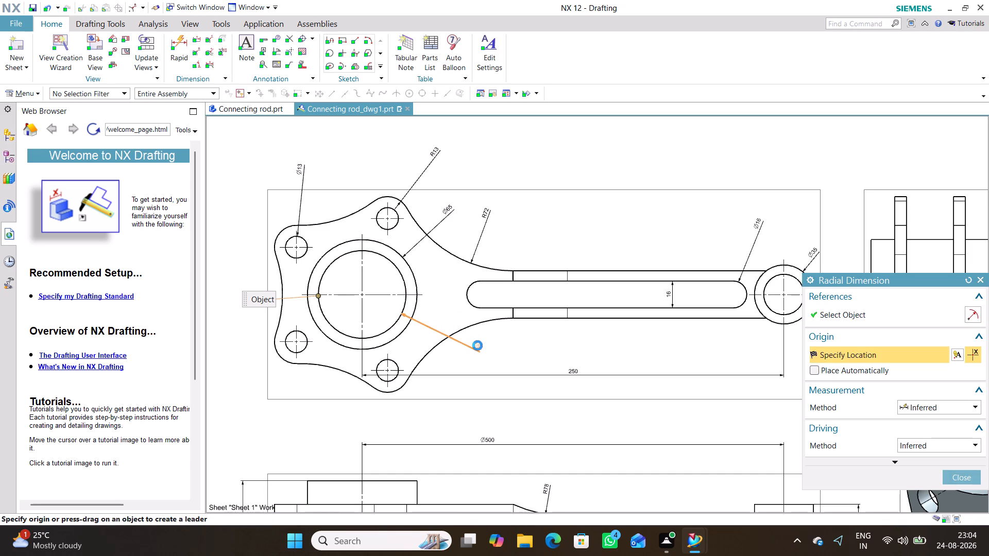
Add horizontal linear dimensions from the big-end bore centre to each of the two lower flange hole centres, placed below the front view.
left_click(194, 37)
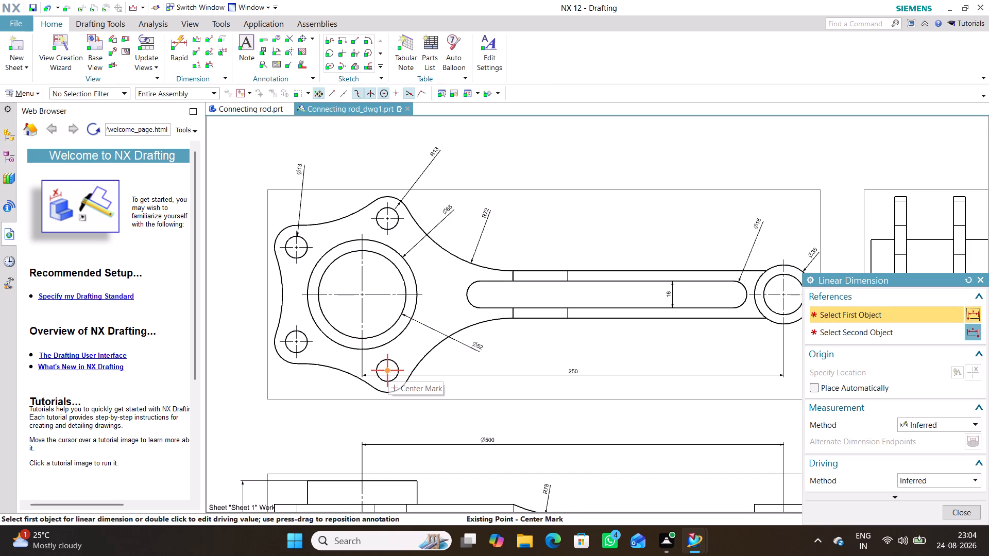
left_click(387, 369)
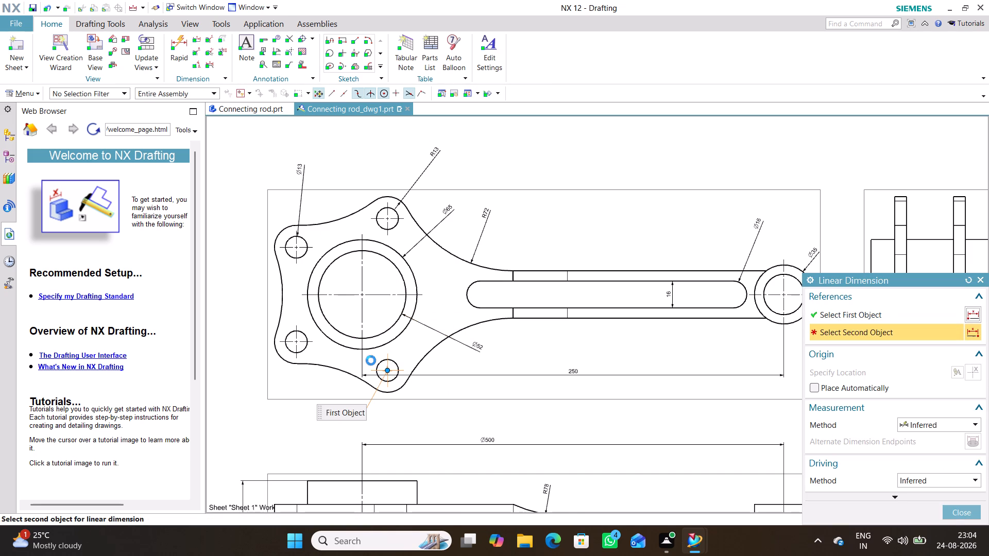
left_click(362, 304)
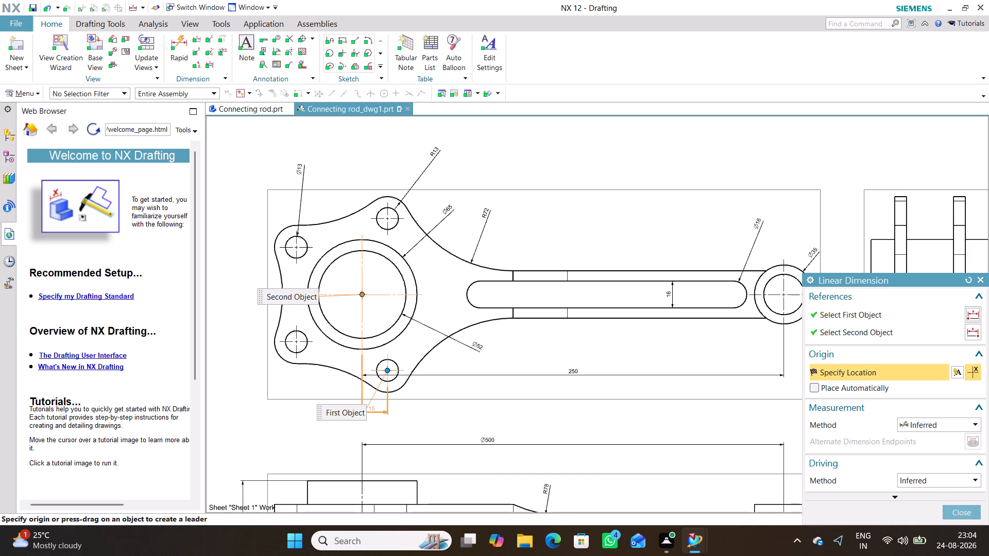
left_click(374, 418)
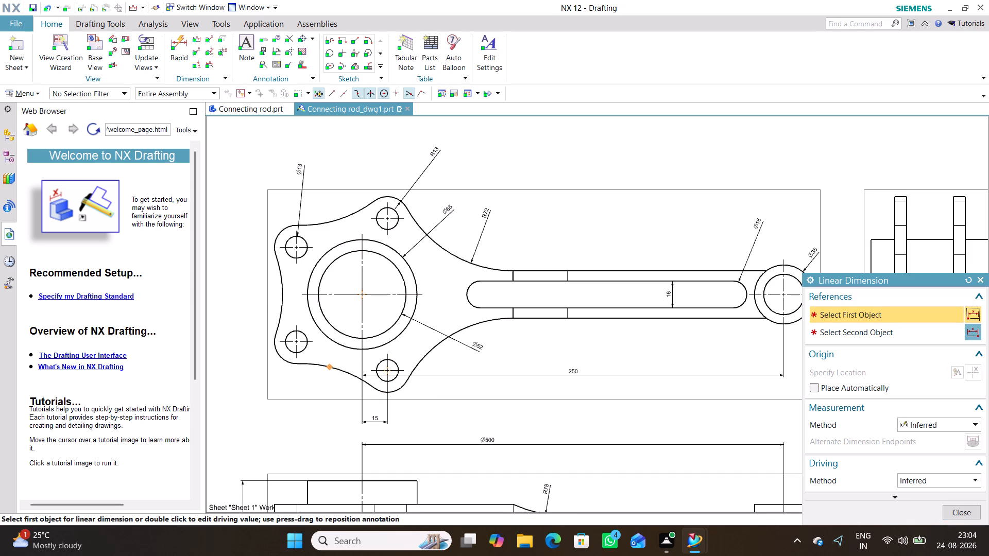
left_click(296, 341)
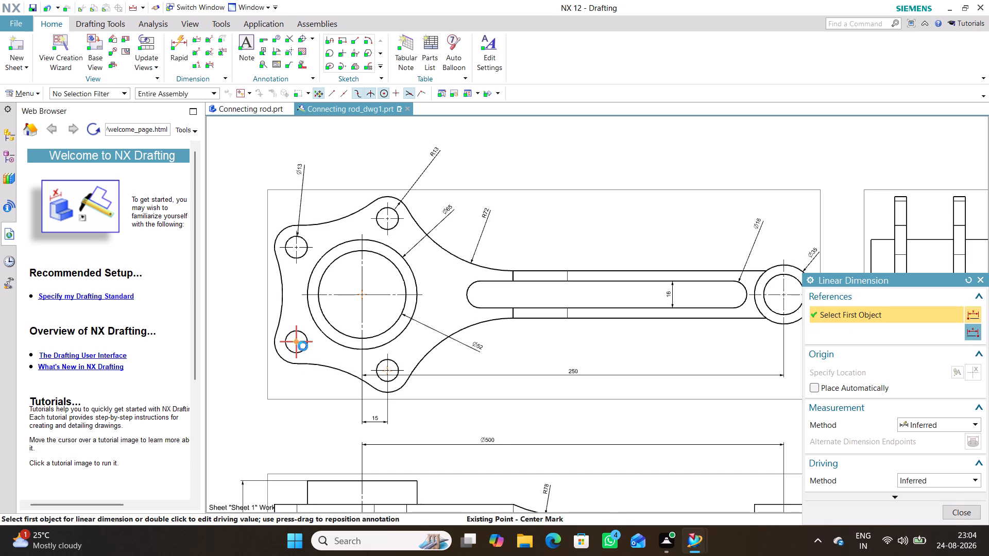
left_click(361, 294)
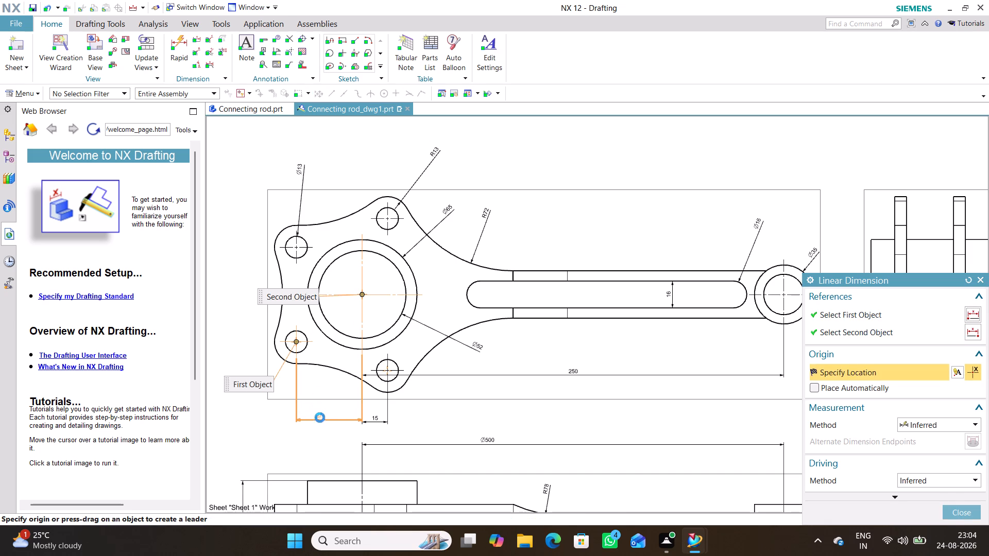
left_click(320, 419)
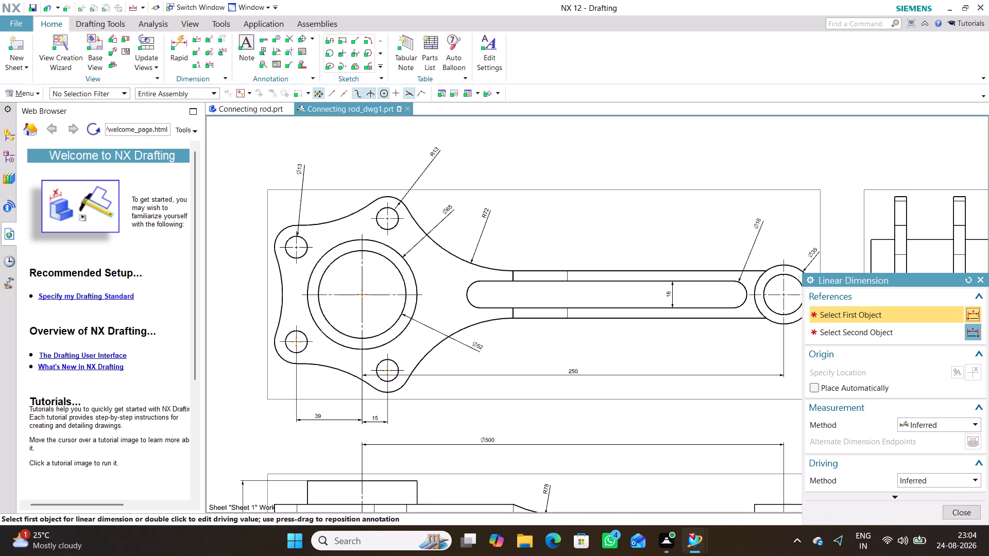
Add vertical linear dimensions between the two lower flange holes and between the two holes farthest from the shank, placed beside the flange.
left_click(296, 340)
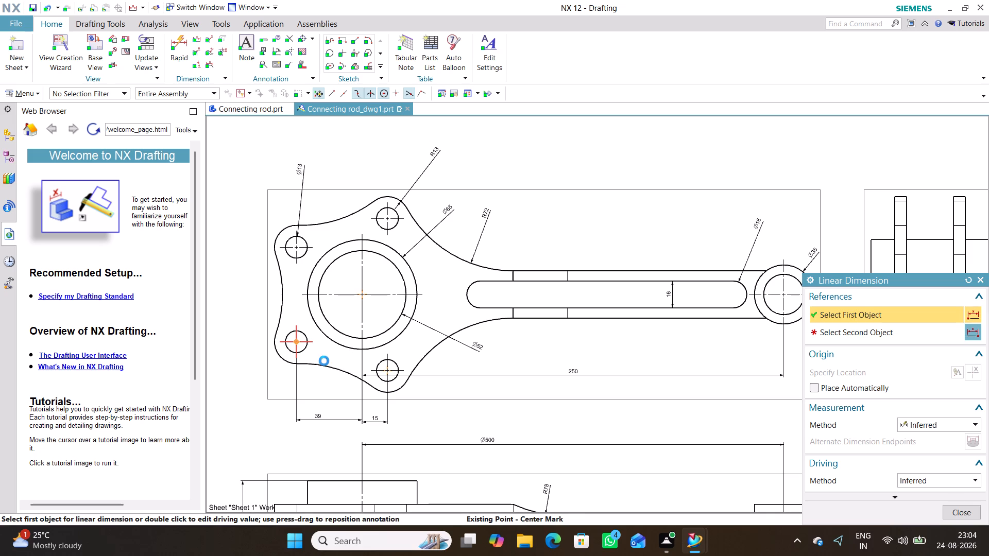
left_click(387, 370)
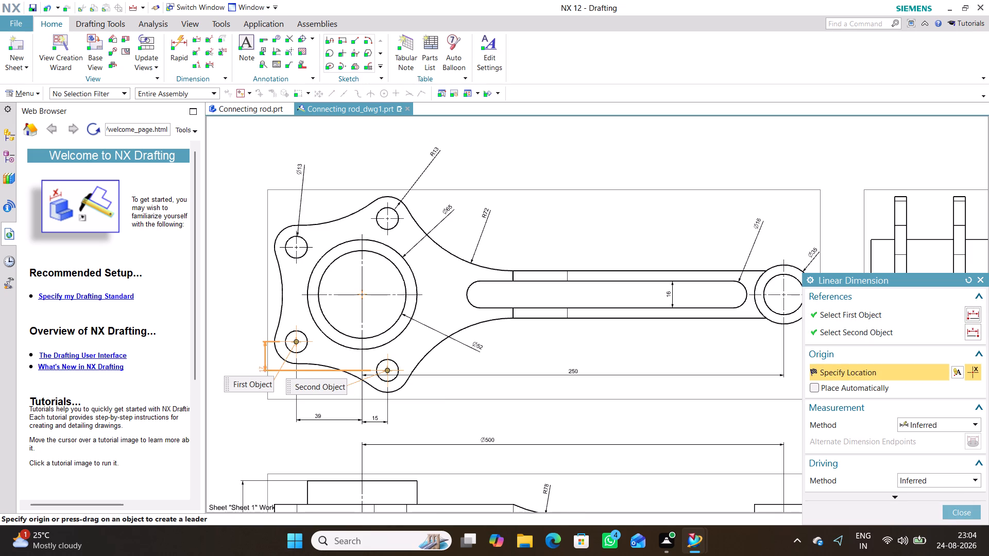
left_click(244, 358)
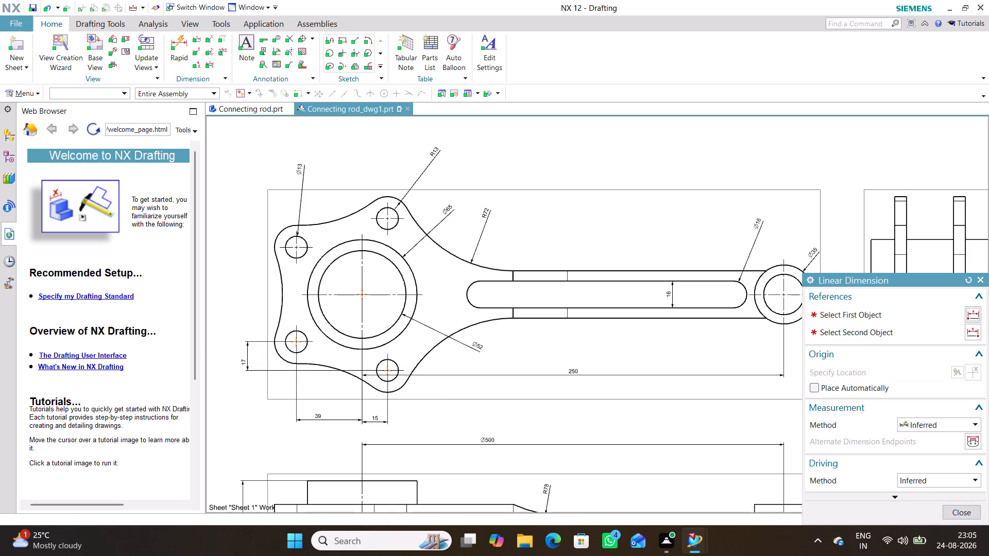
left_click(296, 340)
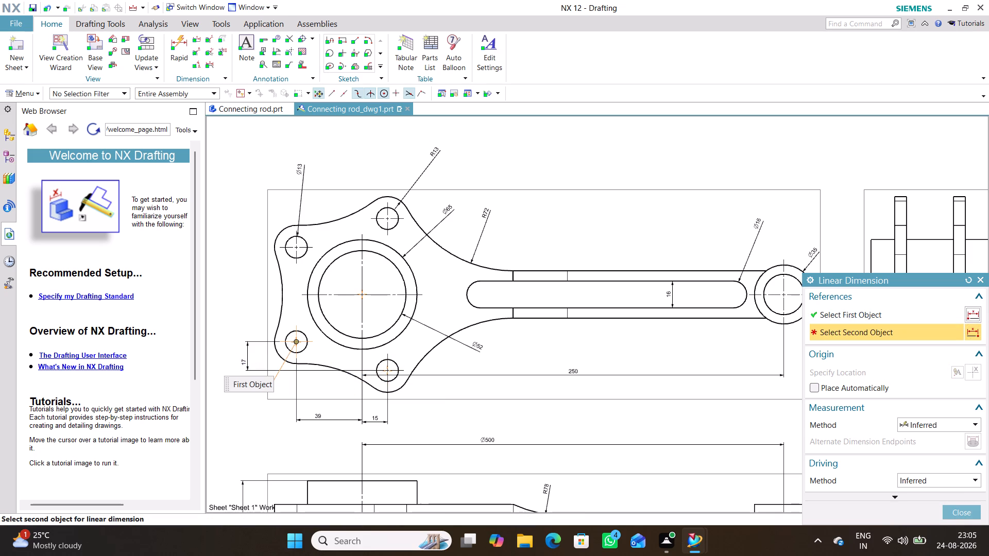
left_click(298, 248)
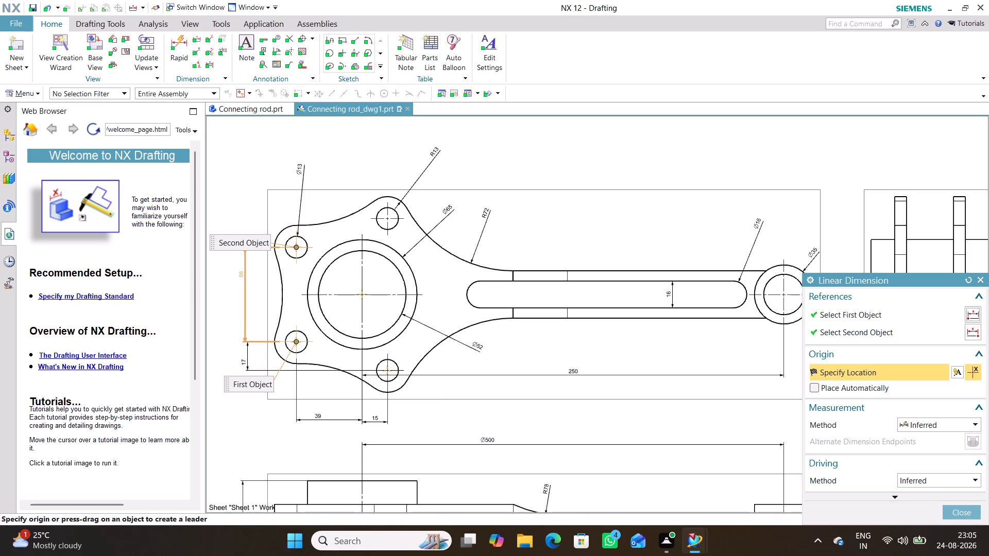
left_click(237, 291)
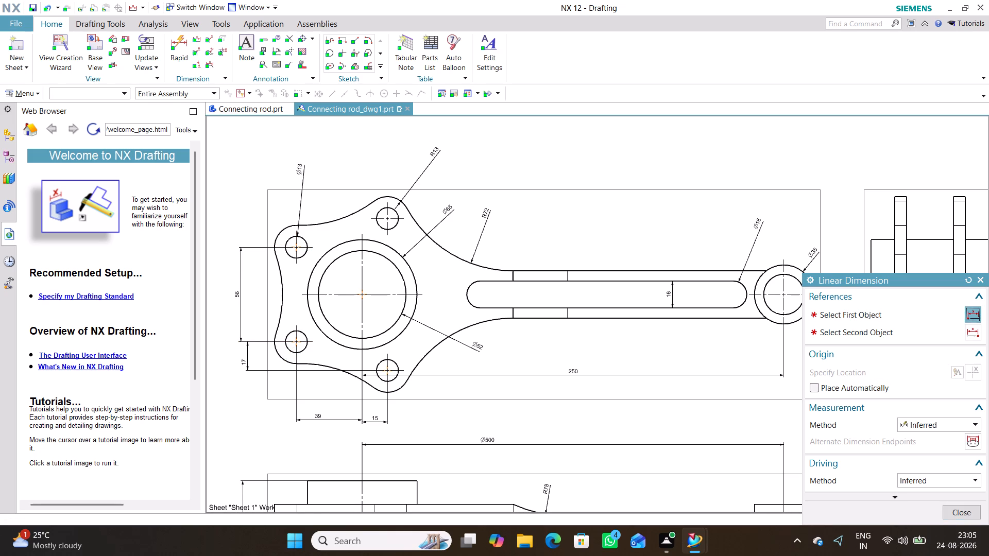
left_click(519, 420)
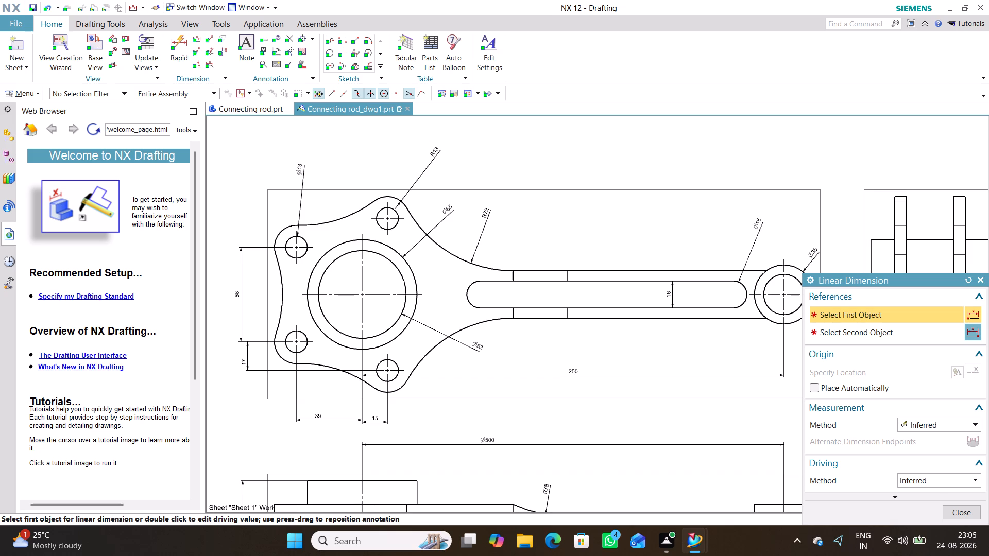
left_click(984, 280)
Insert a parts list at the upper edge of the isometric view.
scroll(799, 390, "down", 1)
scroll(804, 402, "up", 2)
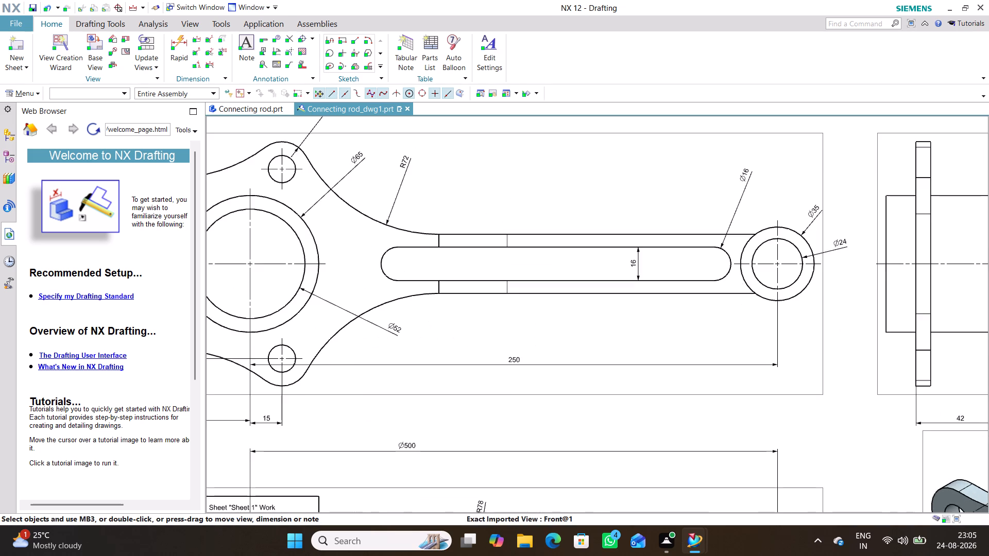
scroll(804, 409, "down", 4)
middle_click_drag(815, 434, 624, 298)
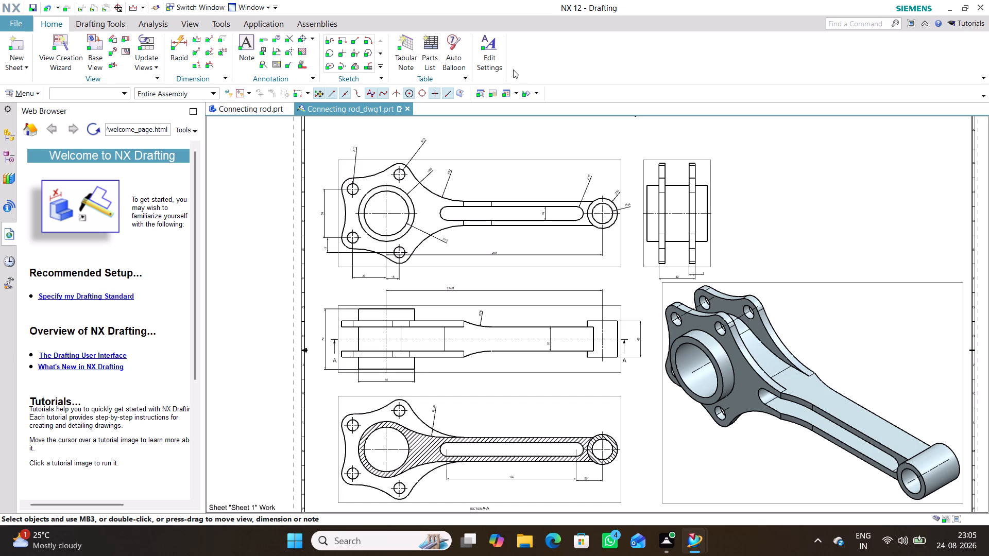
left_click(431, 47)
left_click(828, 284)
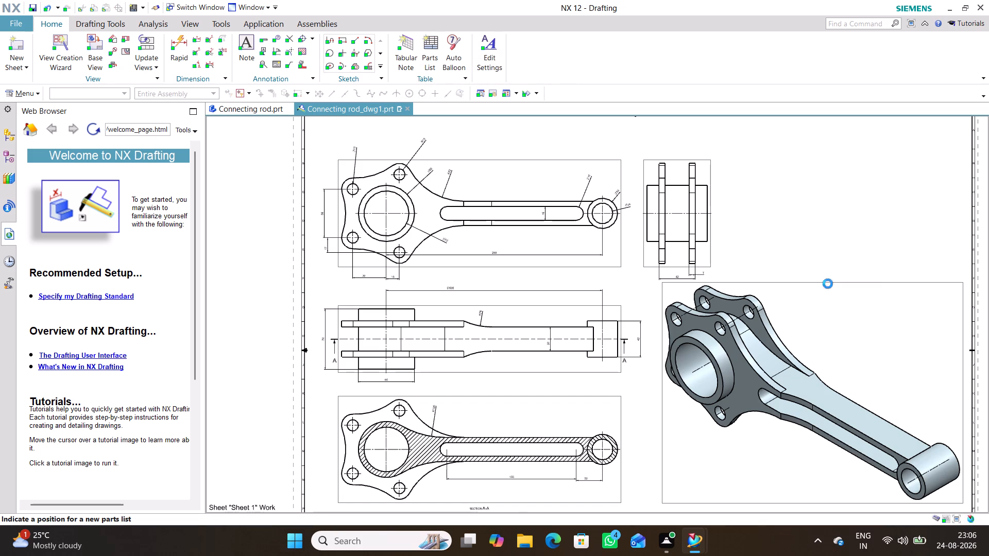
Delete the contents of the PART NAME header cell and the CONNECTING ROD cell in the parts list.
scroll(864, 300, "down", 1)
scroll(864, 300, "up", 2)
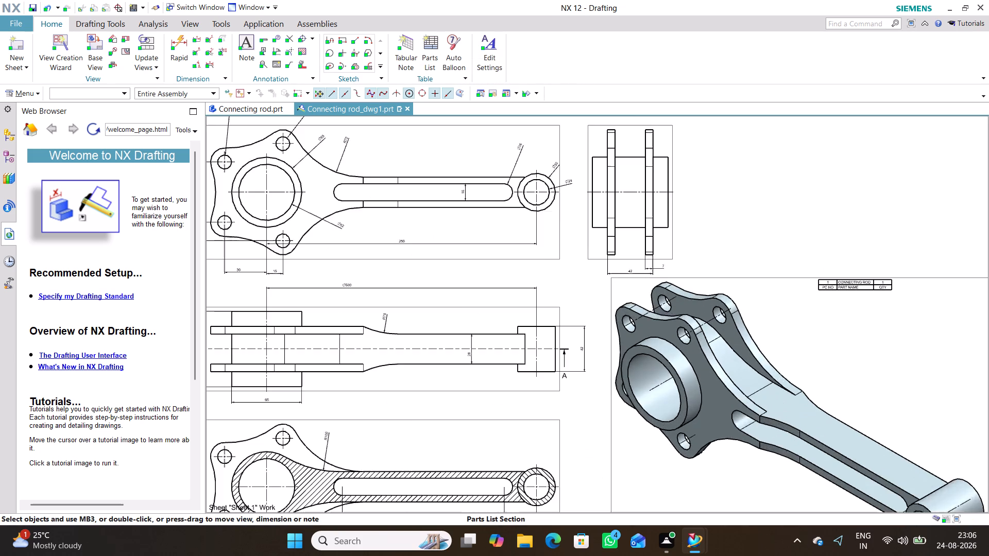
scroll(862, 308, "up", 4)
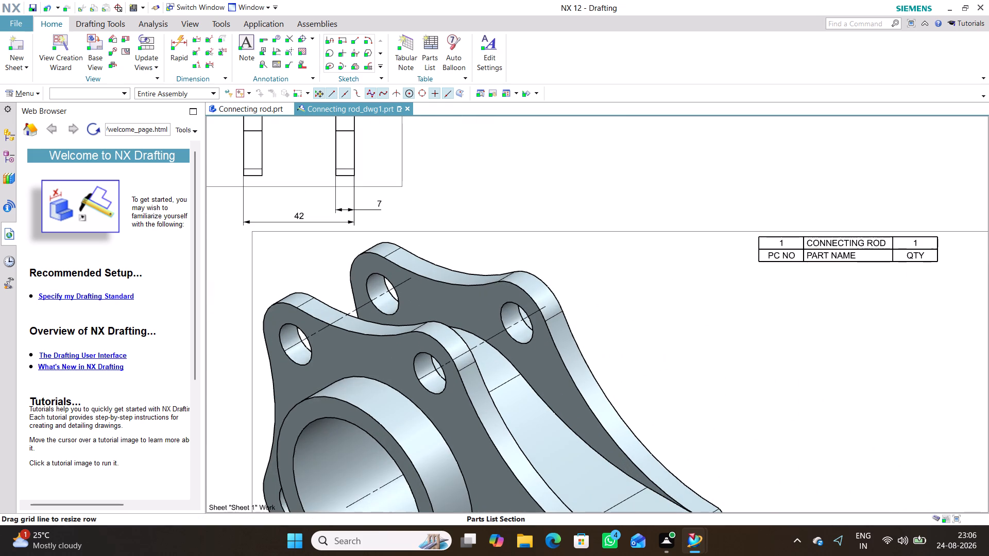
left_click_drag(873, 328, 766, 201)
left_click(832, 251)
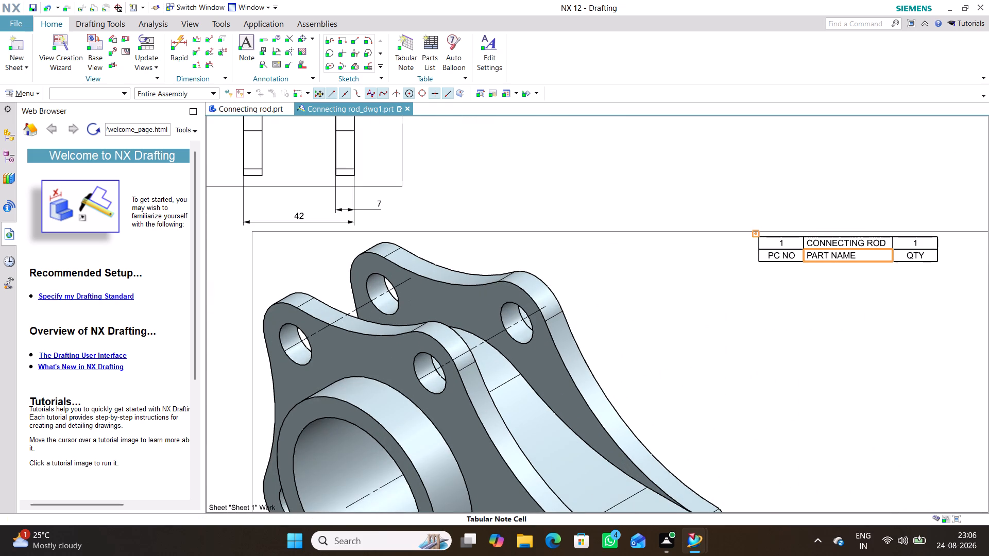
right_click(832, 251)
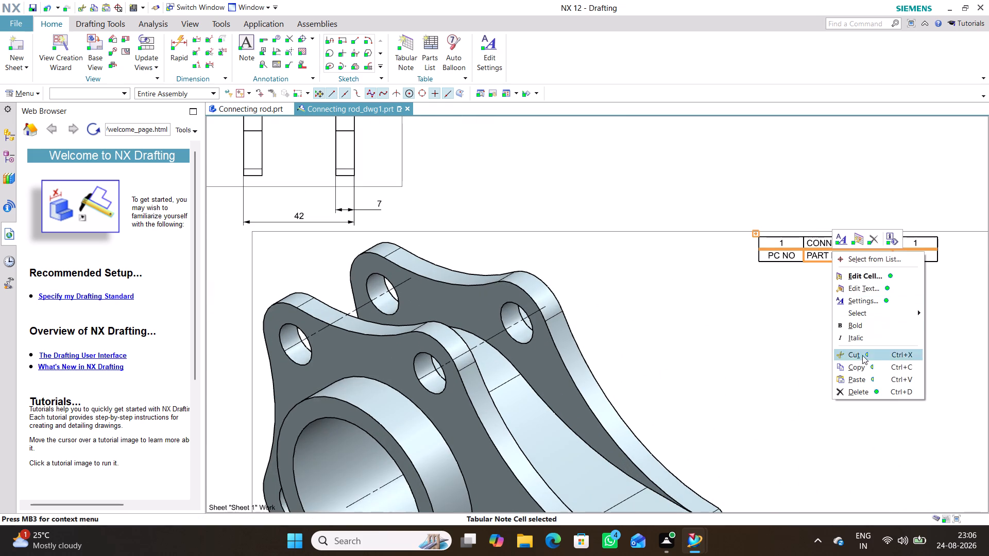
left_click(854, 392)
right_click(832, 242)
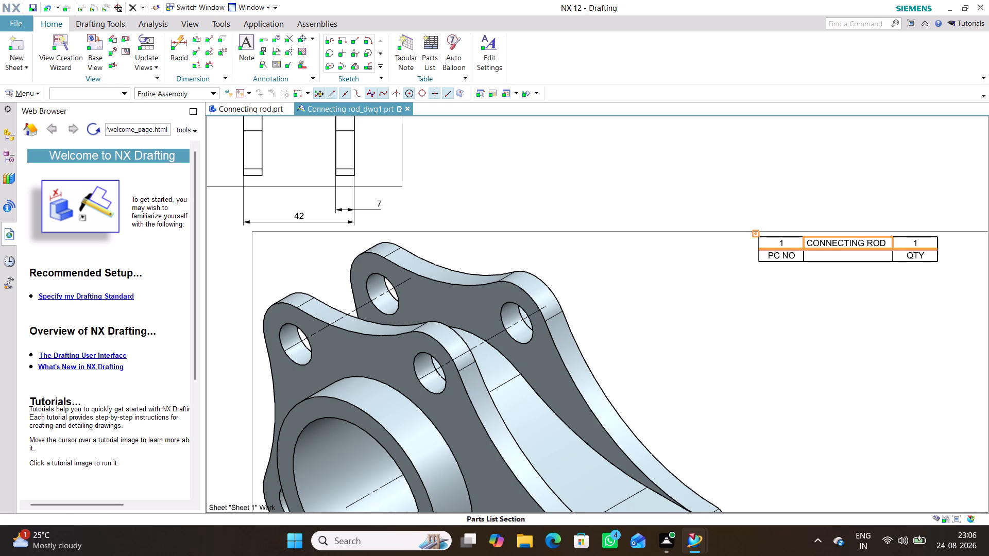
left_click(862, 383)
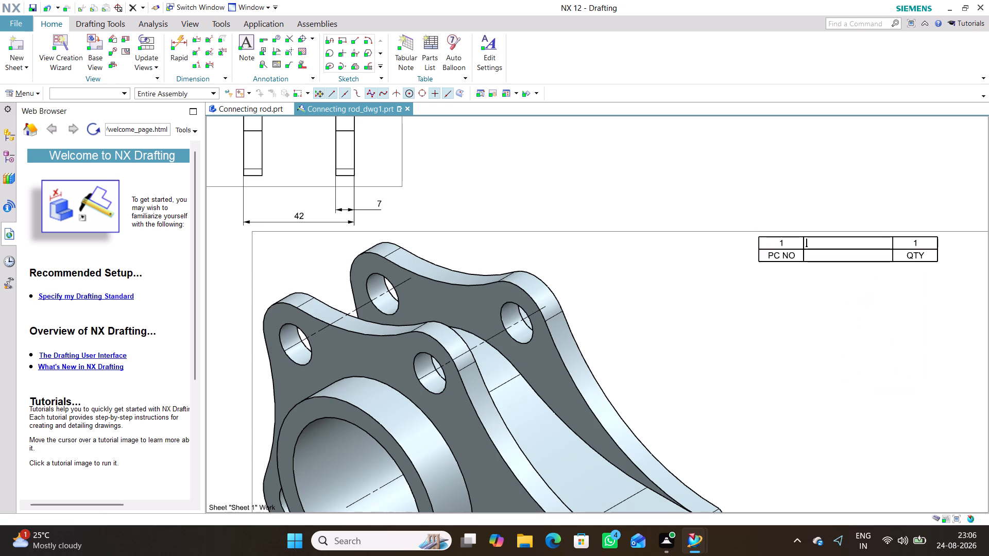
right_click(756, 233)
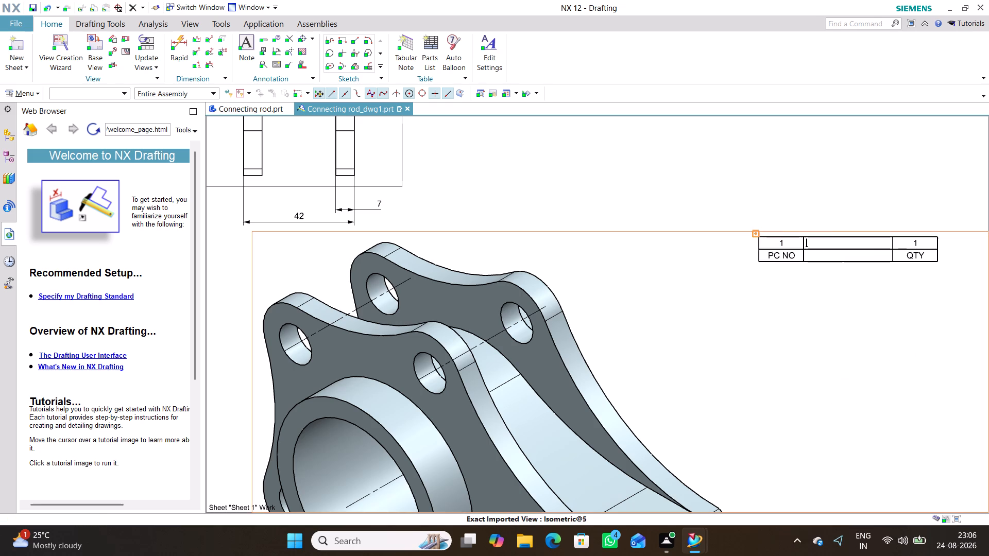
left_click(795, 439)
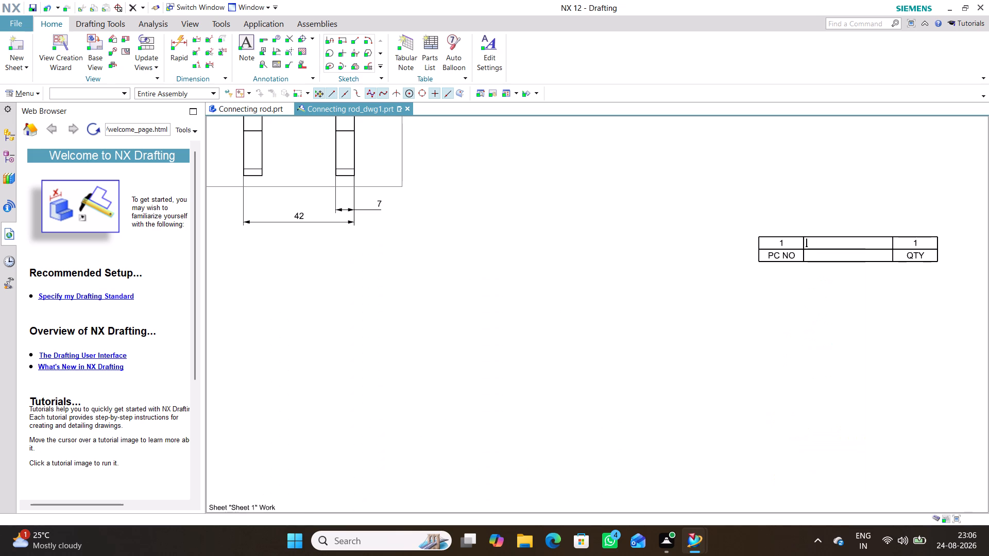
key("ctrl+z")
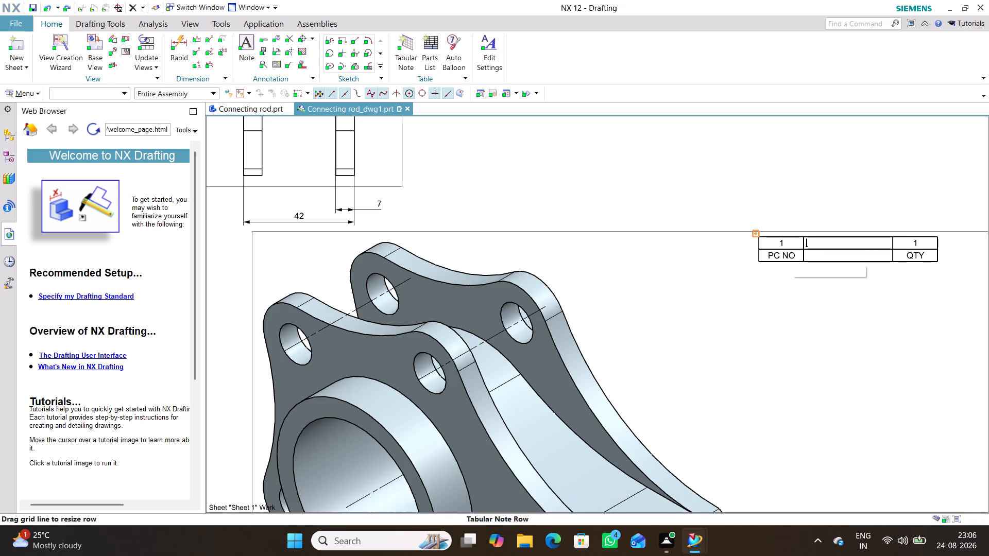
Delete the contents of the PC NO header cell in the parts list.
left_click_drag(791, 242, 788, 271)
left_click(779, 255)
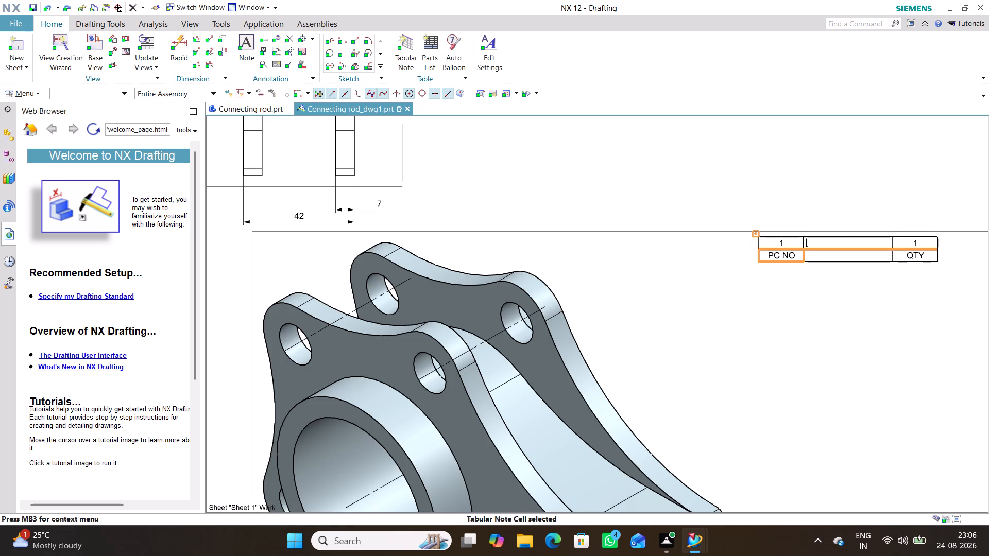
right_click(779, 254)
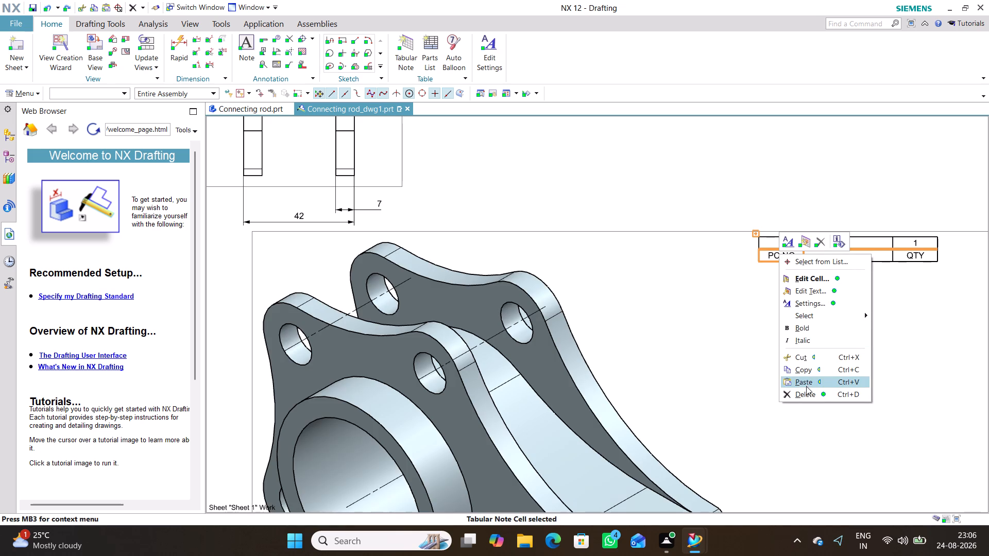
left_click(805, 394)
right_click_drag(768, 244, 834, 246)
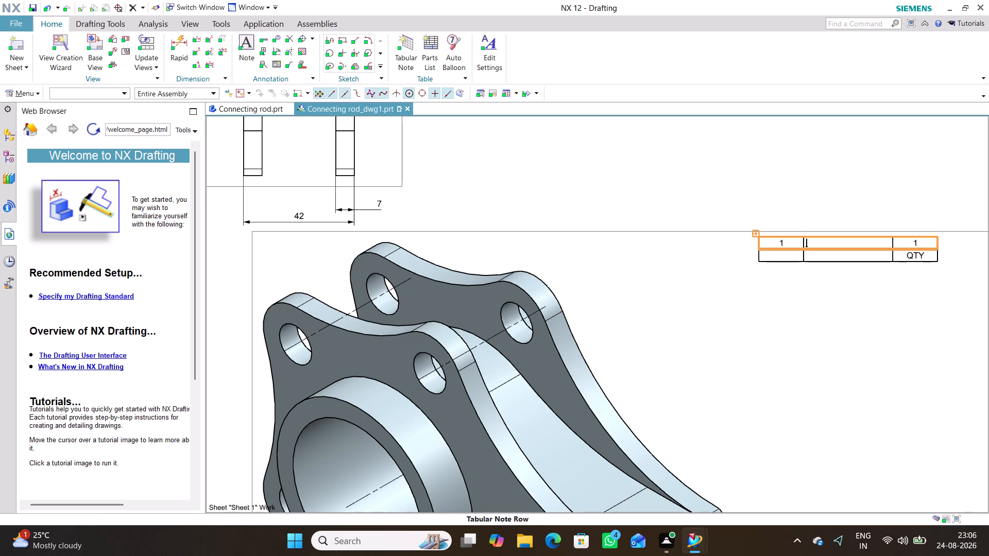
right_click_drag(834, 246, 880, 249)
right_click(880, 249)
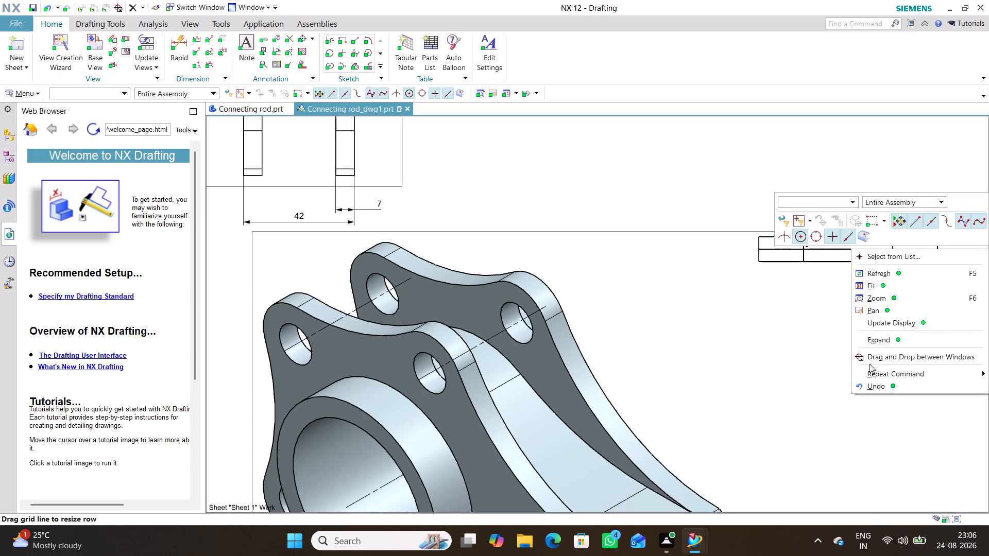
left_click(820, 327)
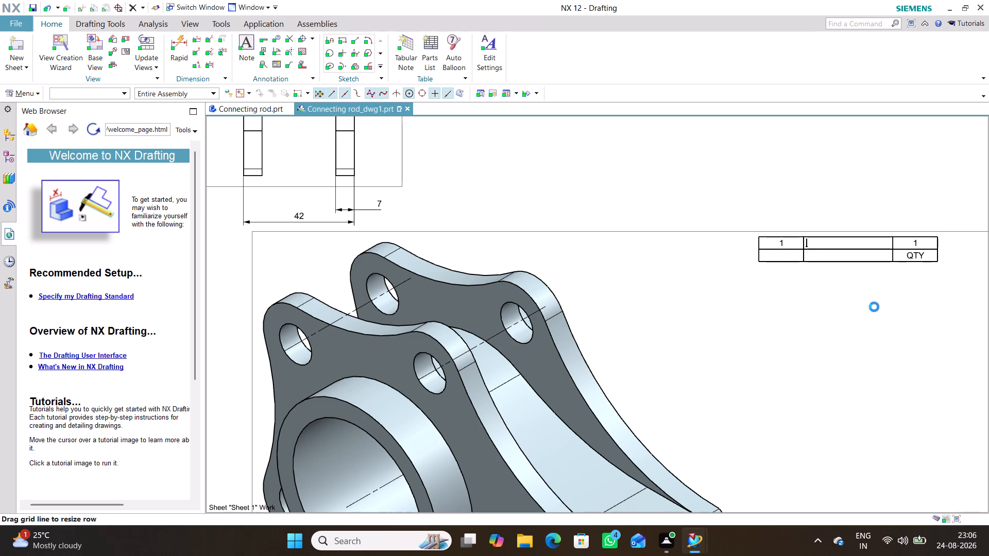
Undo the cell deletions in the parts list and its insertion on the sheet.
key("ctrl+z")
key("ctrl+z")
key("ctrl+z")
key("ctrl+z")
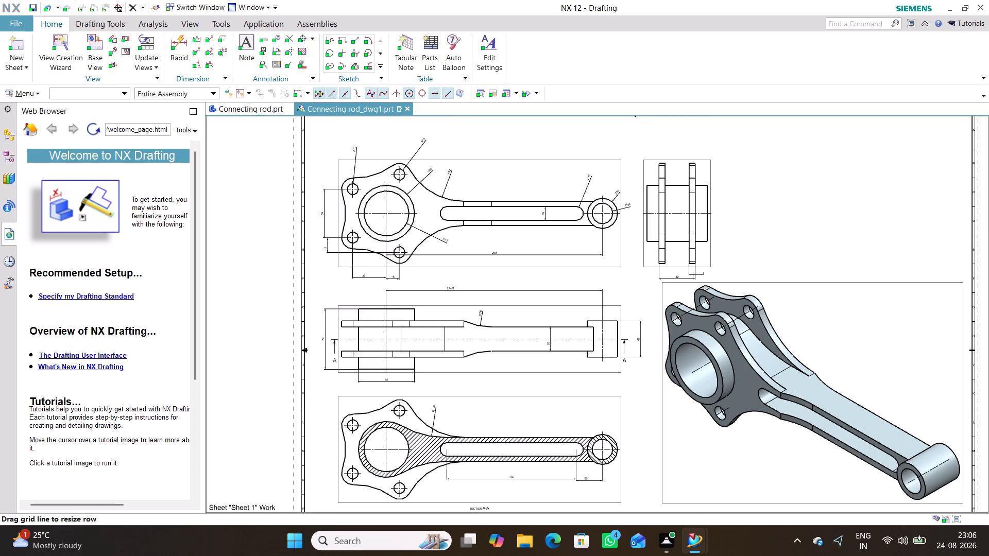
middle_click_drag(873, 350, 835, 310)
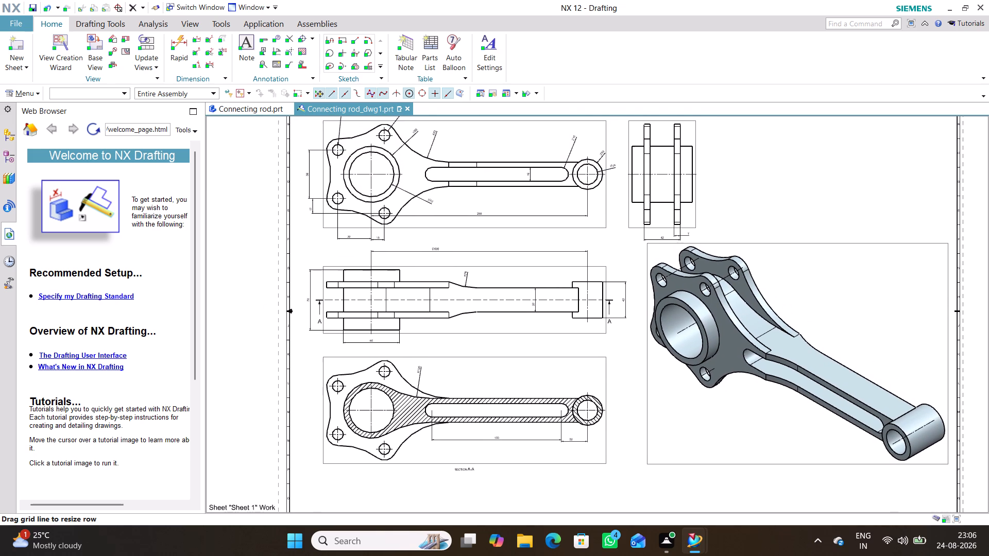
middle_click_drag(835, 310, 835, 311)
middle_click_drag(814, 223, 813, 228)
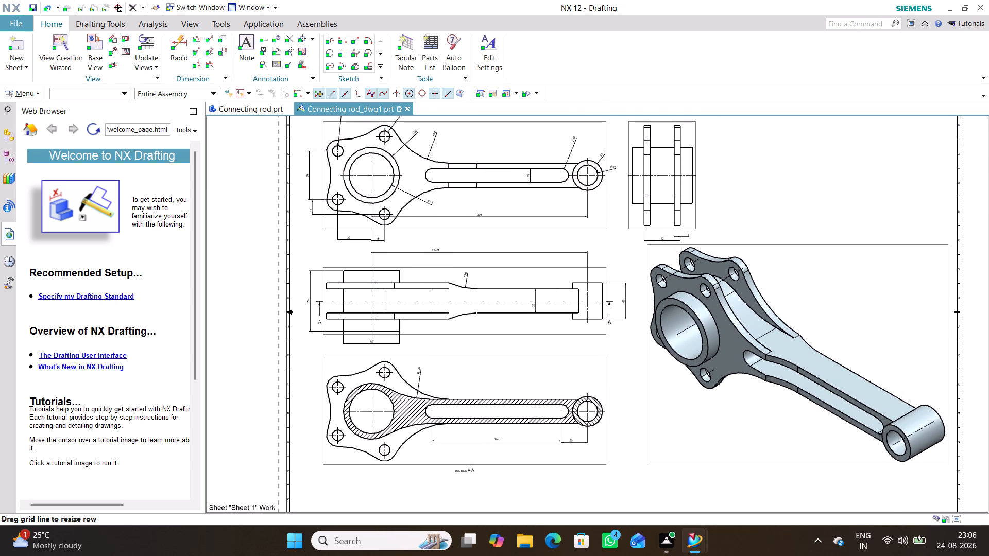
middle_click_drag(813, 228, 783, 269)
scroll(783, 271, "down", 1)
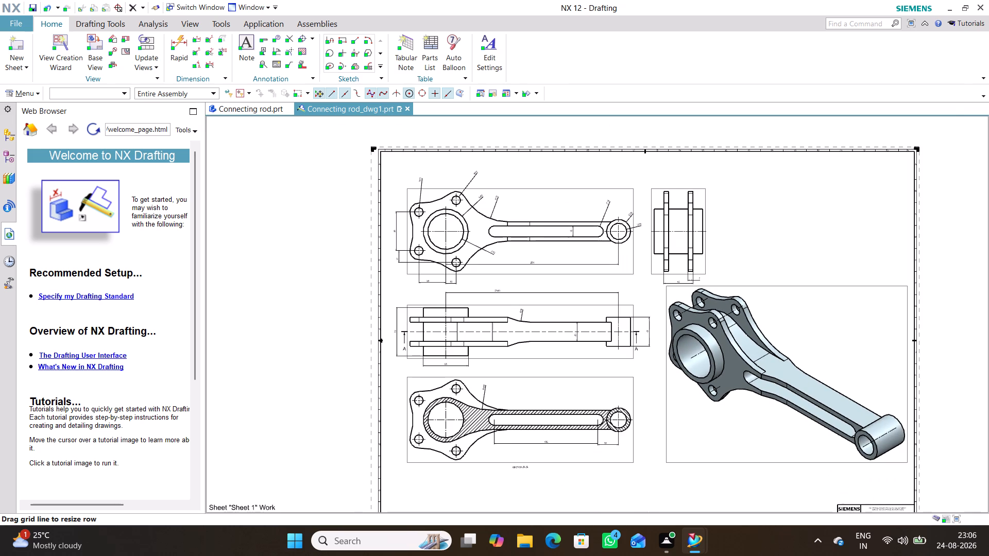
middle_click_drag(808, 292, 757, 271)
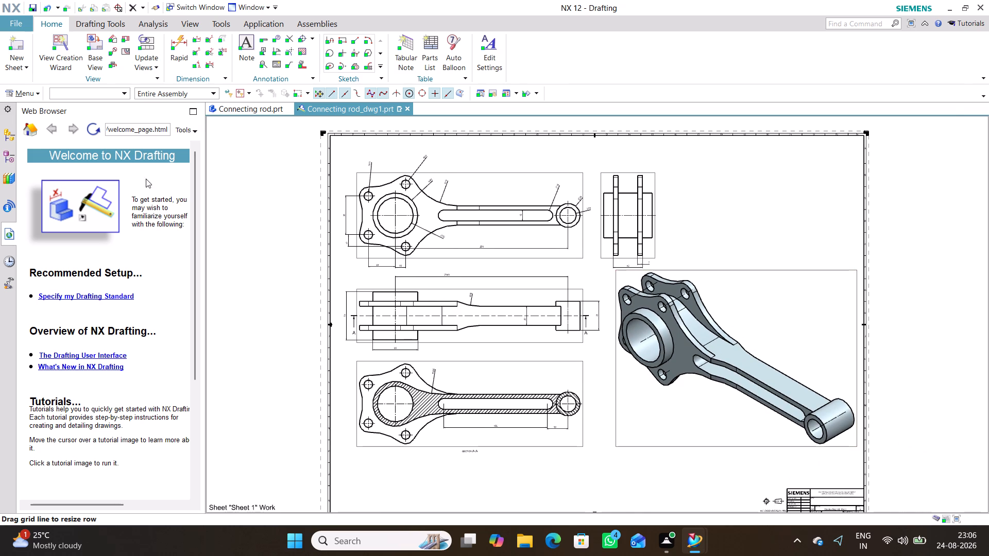
Export Sheet 1 as a PDF to the NX cad folder under the proposed file name, then export again, replacing the existing file.
left_click(17, 21)
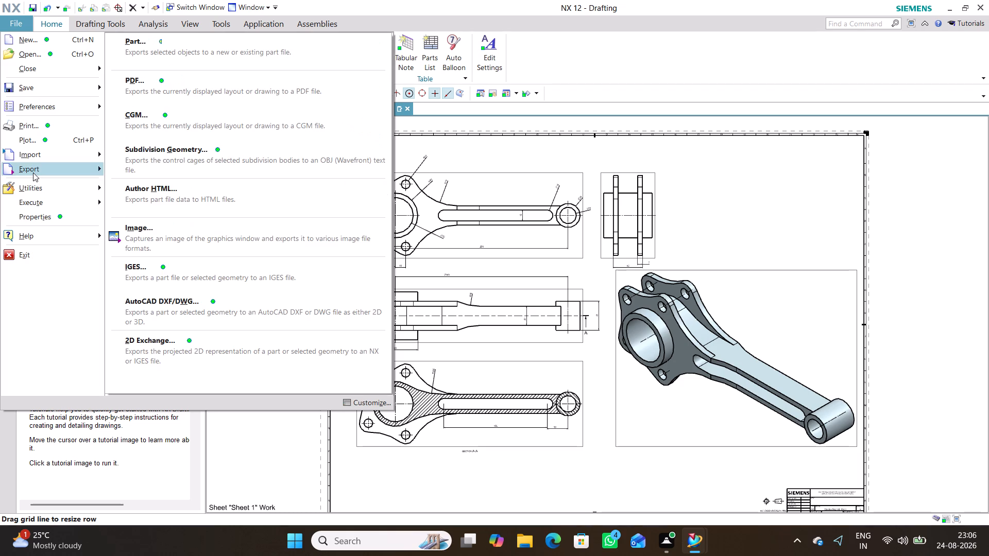
left_click(154, 86)
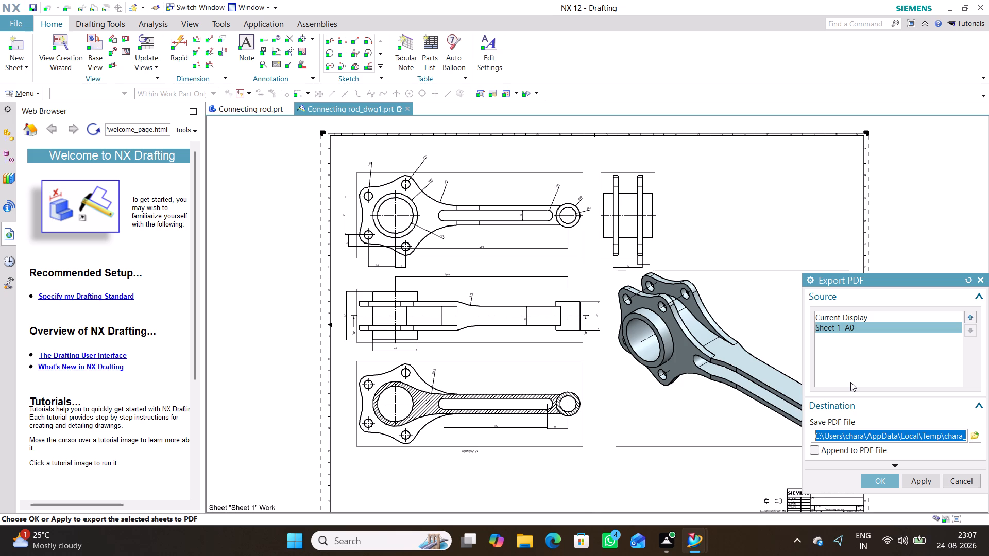
left_click(979, 437)
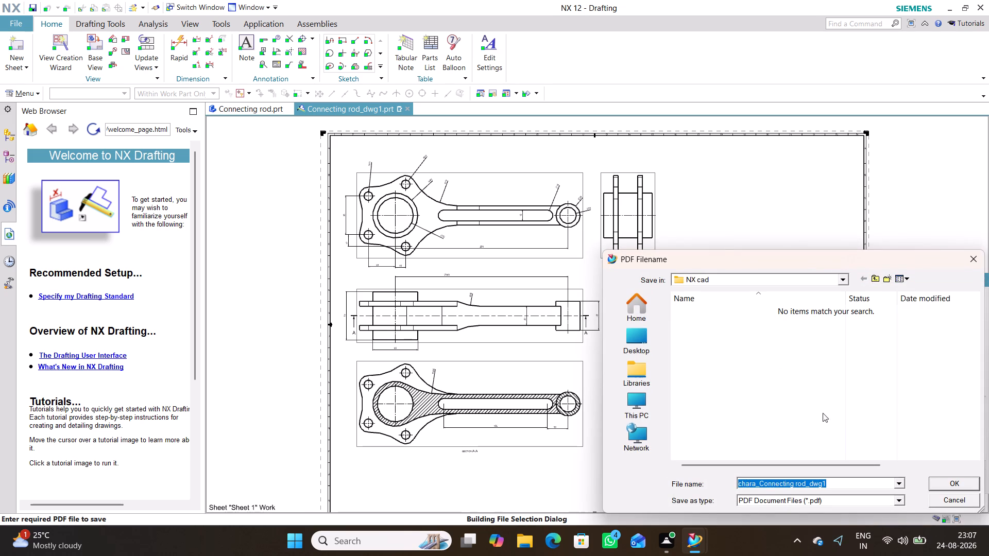
left_click(947, 483)
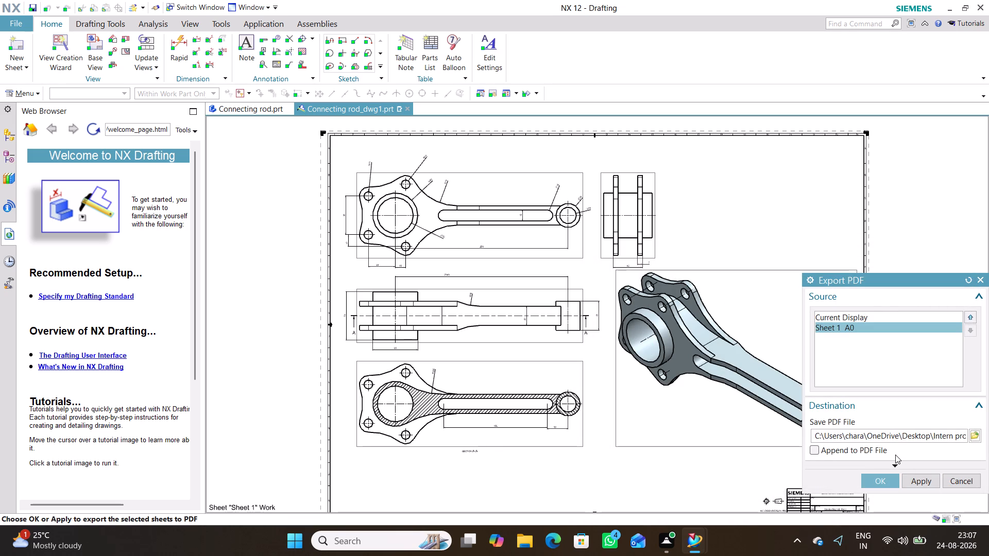
left_click(924, 486)
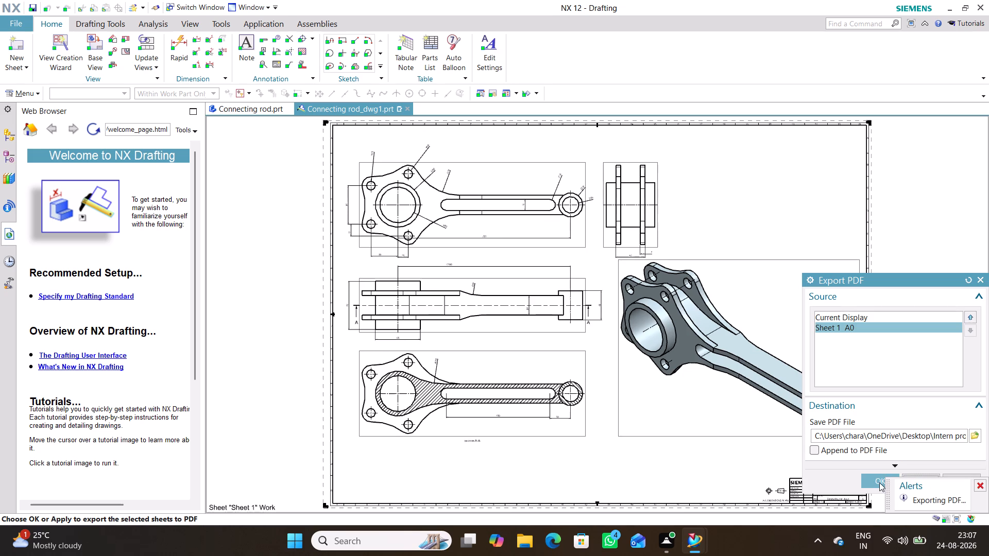
left_click(875, 481)
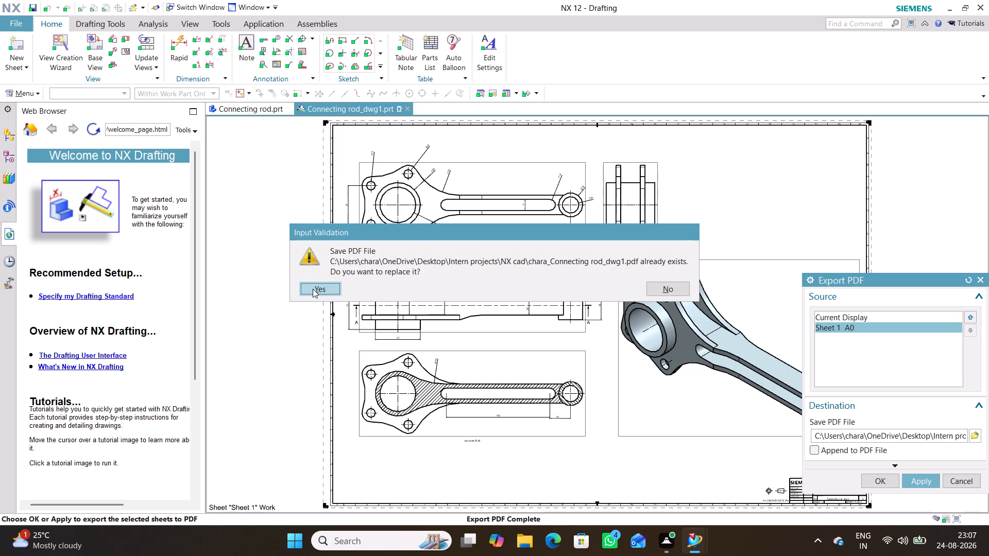
left_click(313, 289)
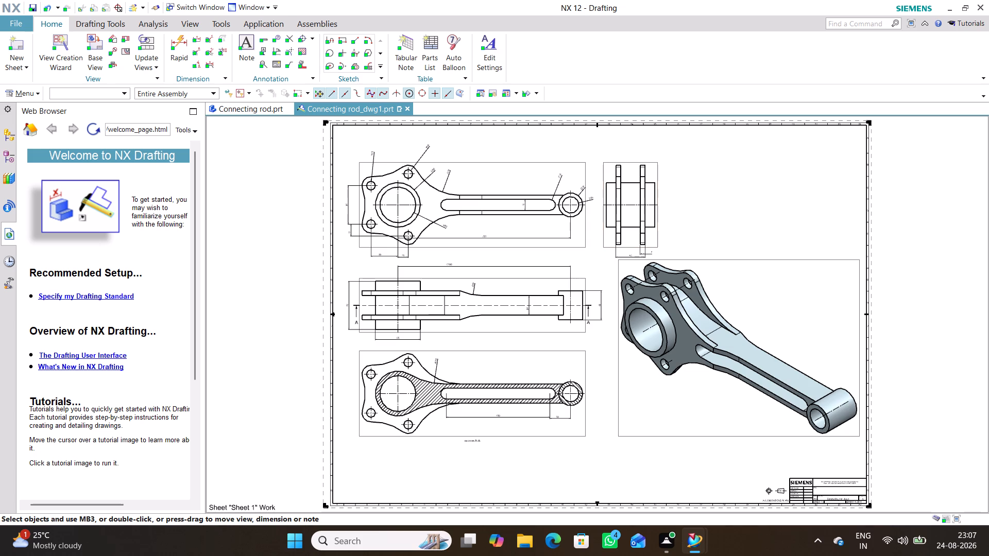
Save the drawing part as Connecting rod_dwg1.prt in the Intern projects\NX cad folder.
key("ctrl+s")
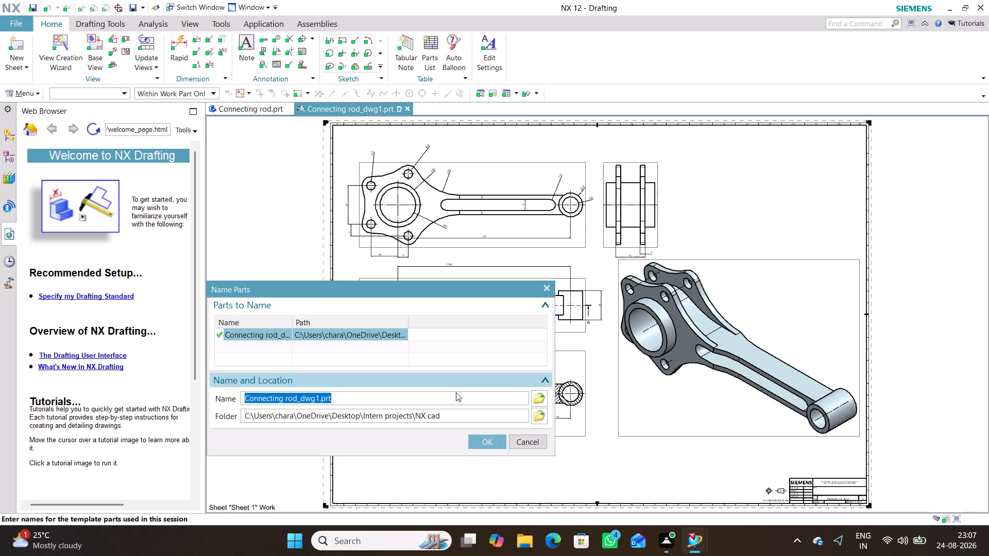
left_click(478, 440)
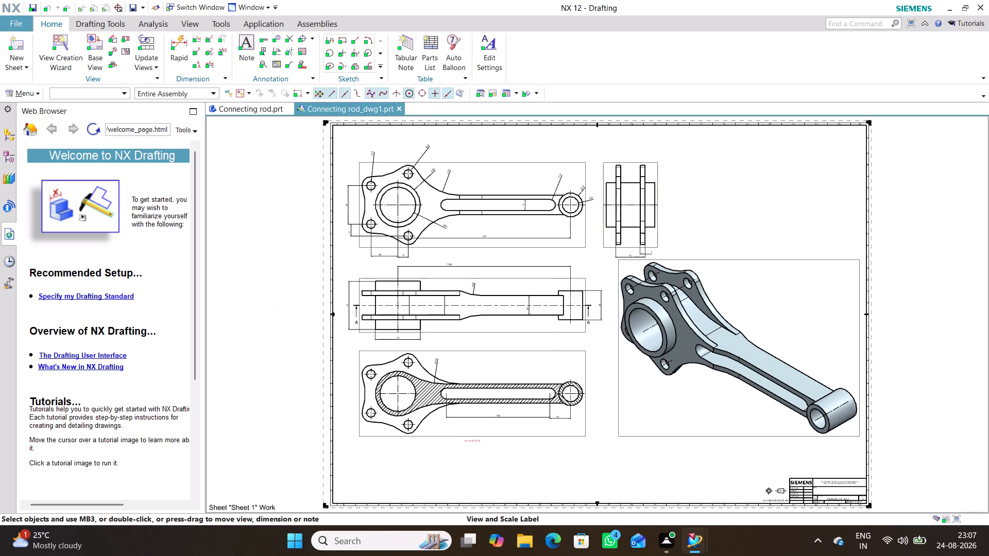